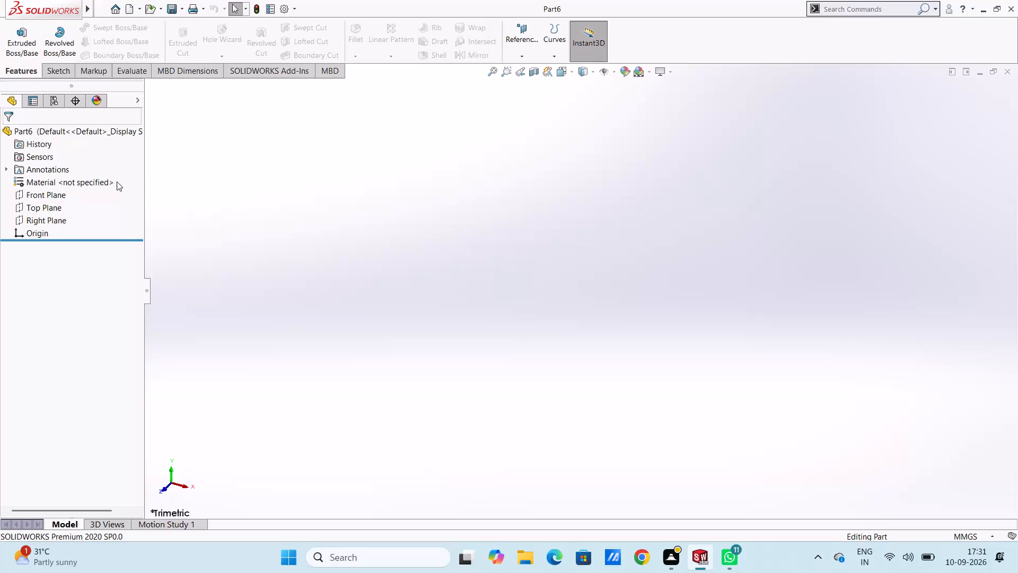
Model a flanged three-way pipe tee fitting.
Start a sketch on the Top Plane and draw a circle of 52 mm radius centred on the origin.
left_click(41, 206)
left_click(49, 195)
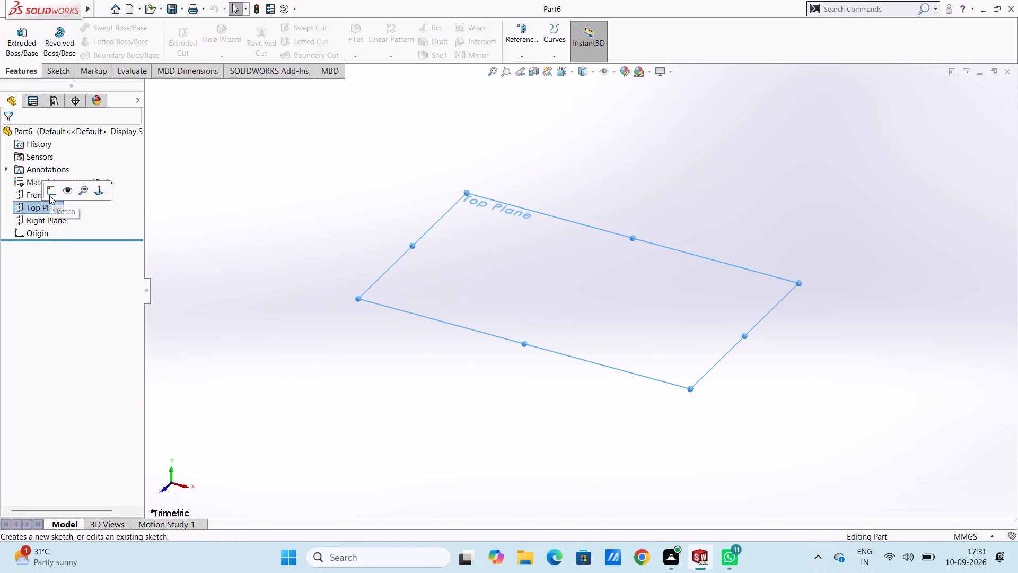
left_click(279, 296)
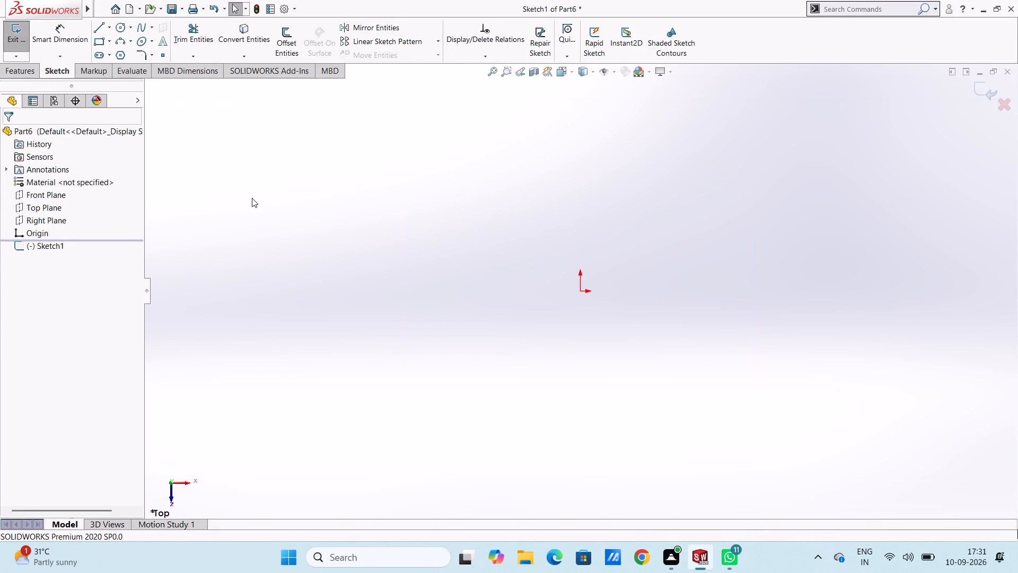
left_click(123, 25)
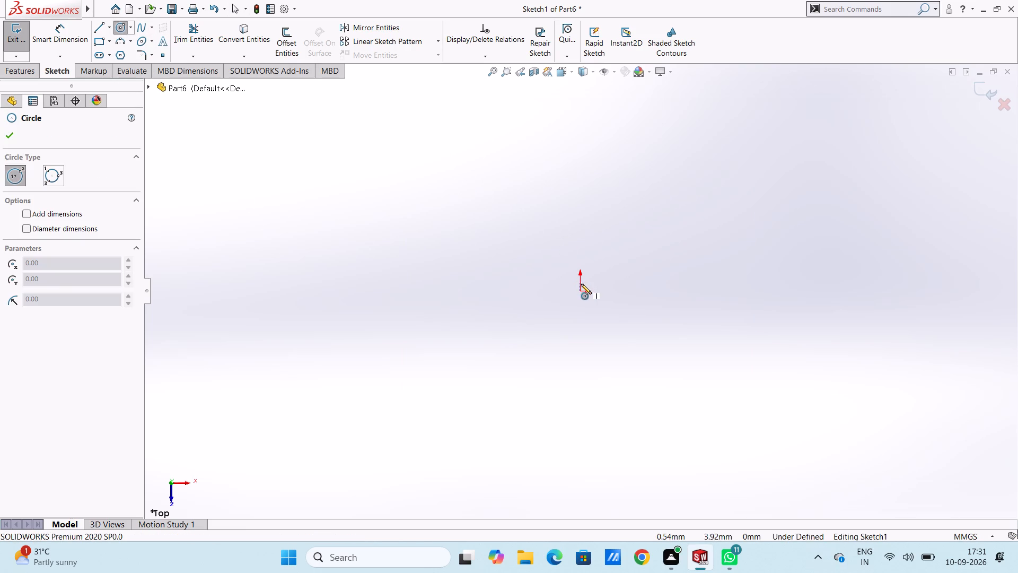
left_click(581, 290)
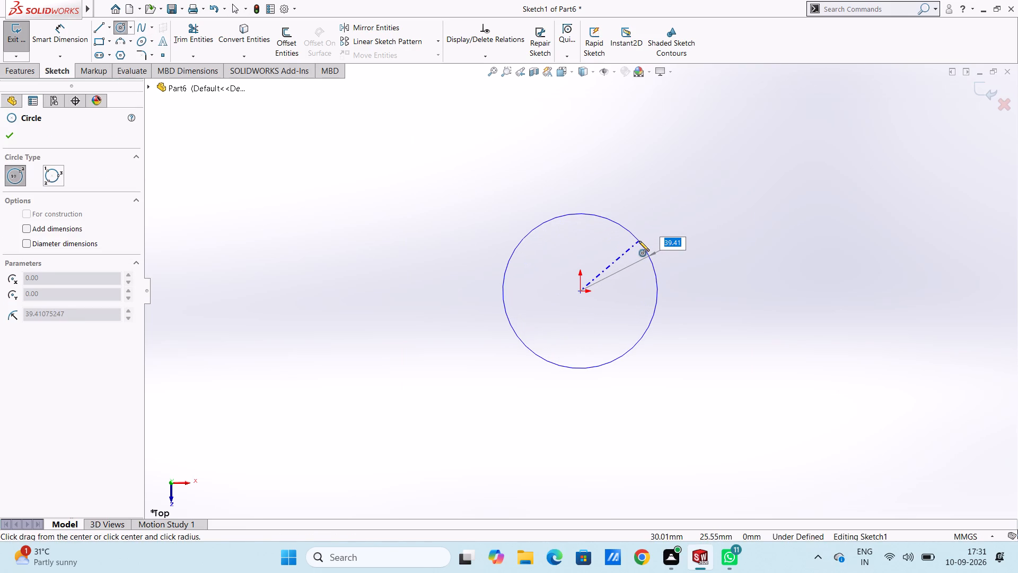
type("52")
key("Return")
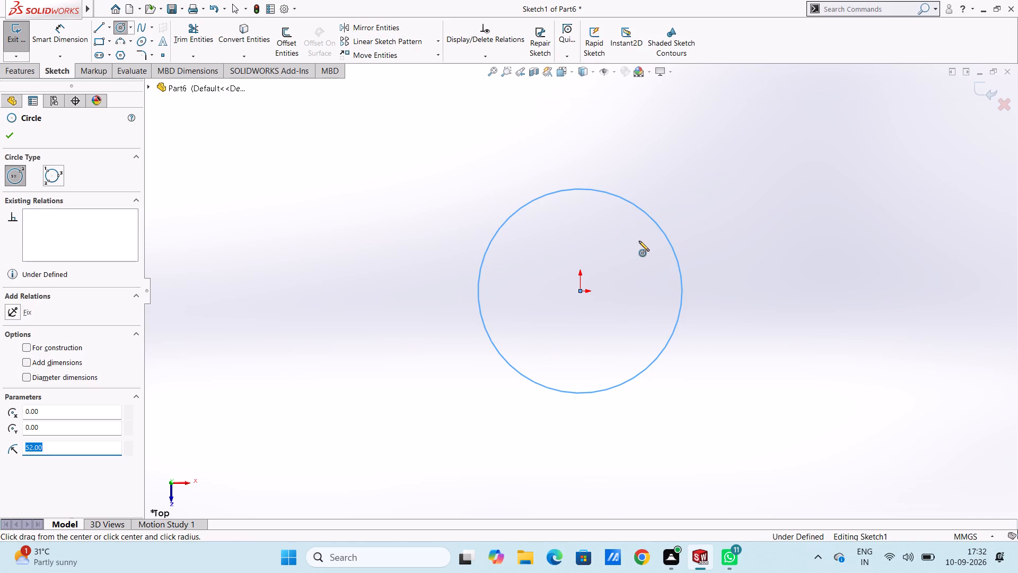
key("Escape")
key("Escape")
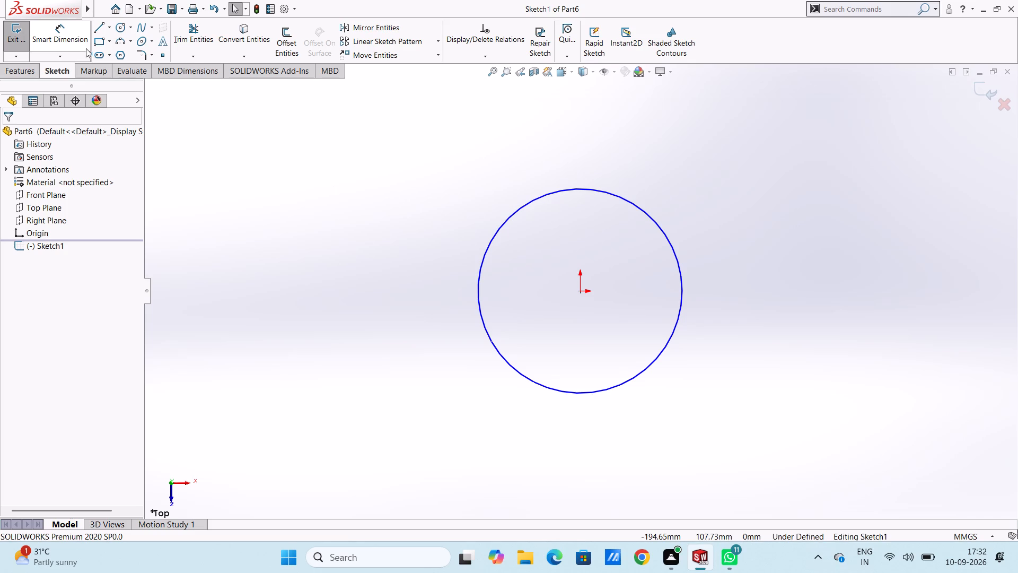
Draw a smaller concentric circle of 26 mm radius centred on the origin.
left_click(118, 31)
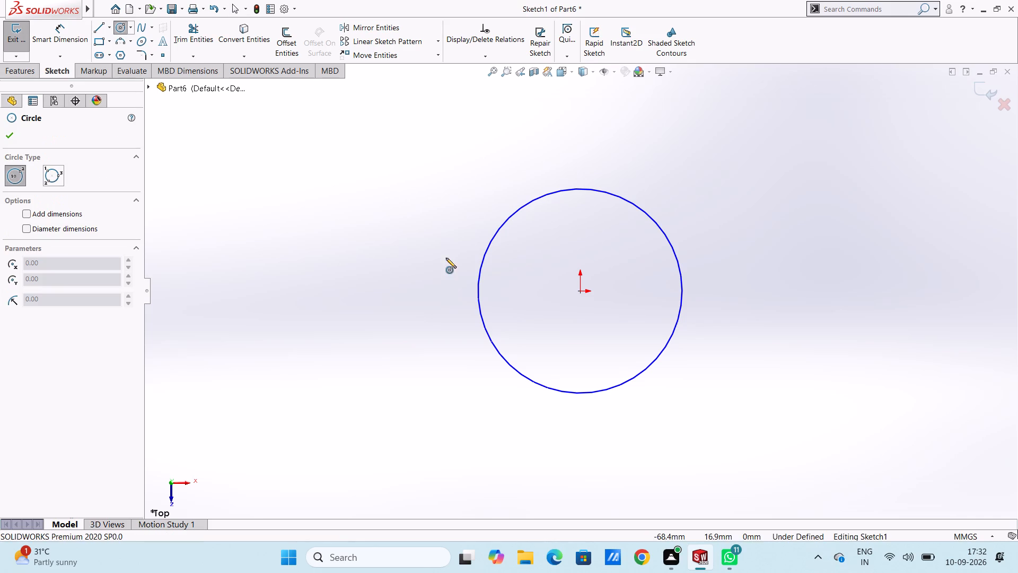
left_click(580, 293)
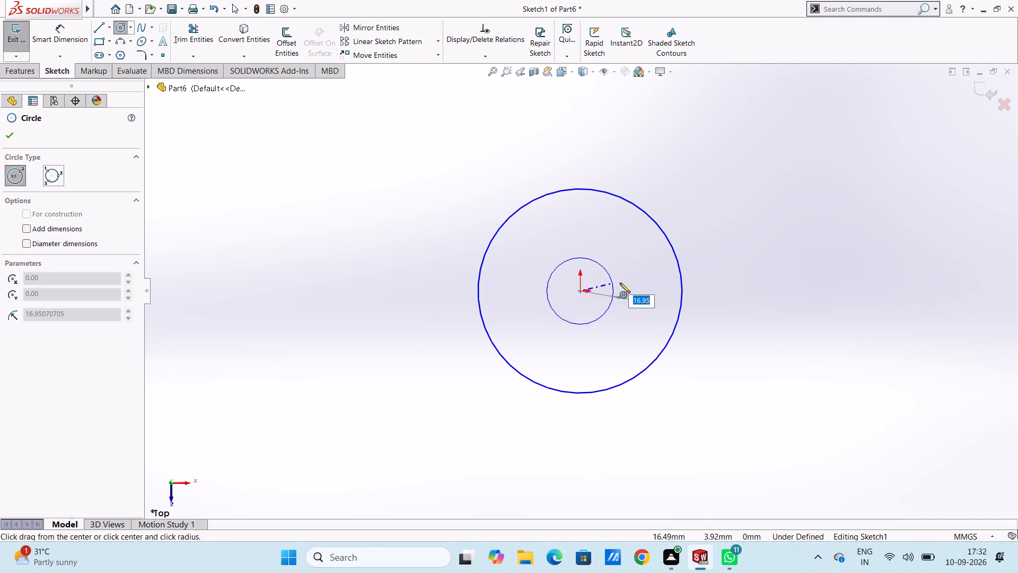
type("26")
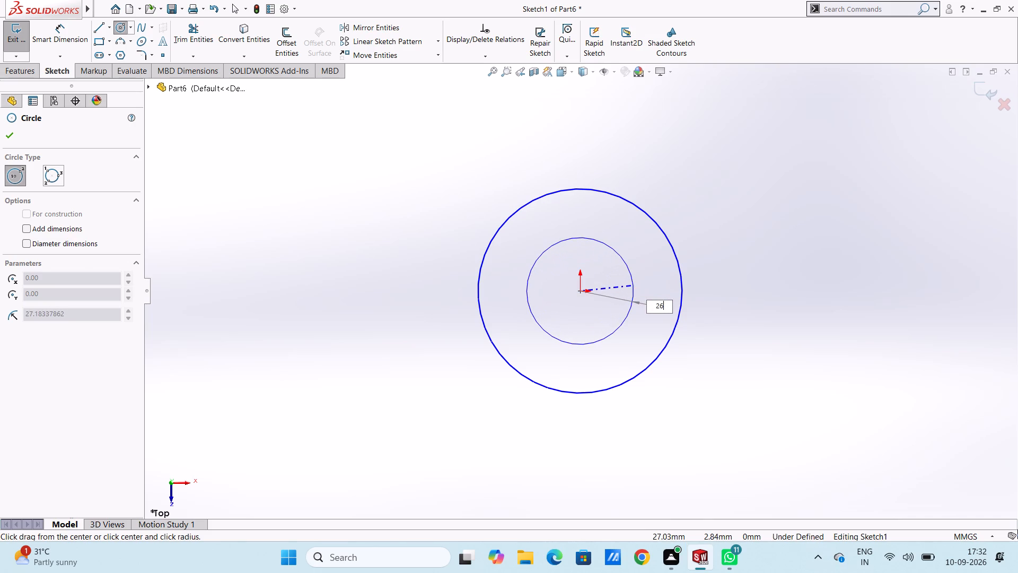
key("Return")
key("Escape")
key("Escape")
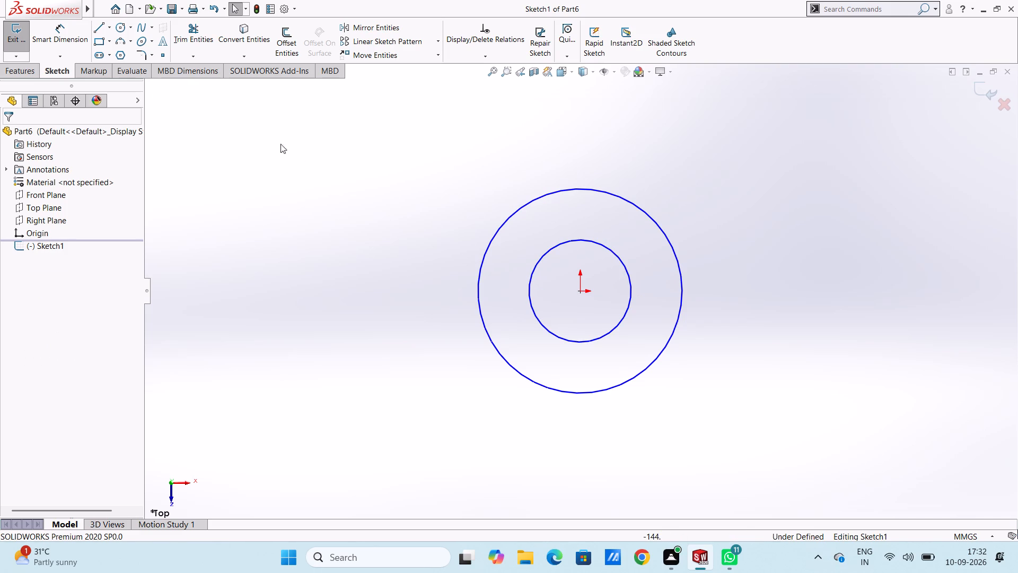
Add diameter dimensions to the outer circle and the inner circle.
left_click(67, 29)
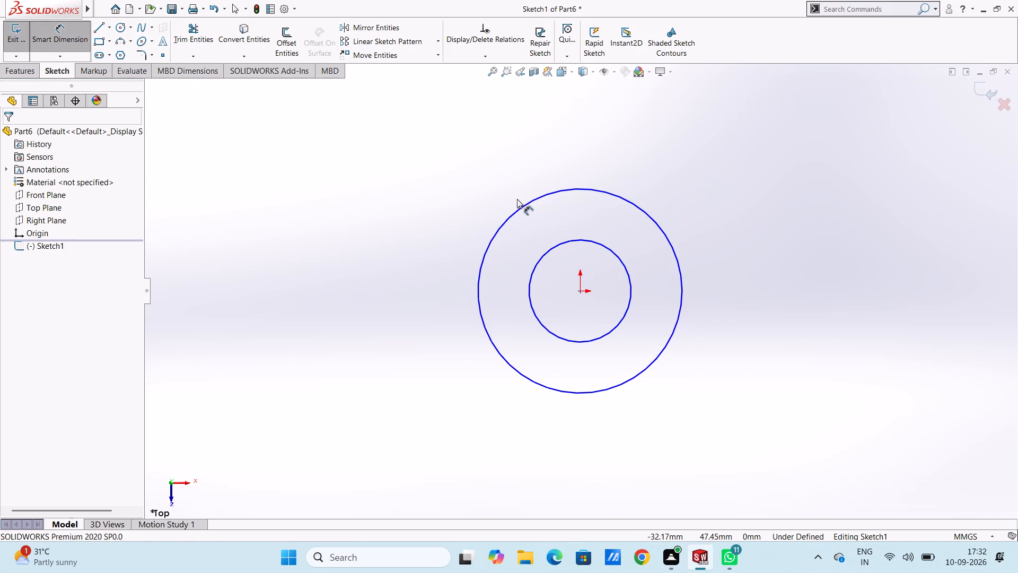
left_click(521, 206)
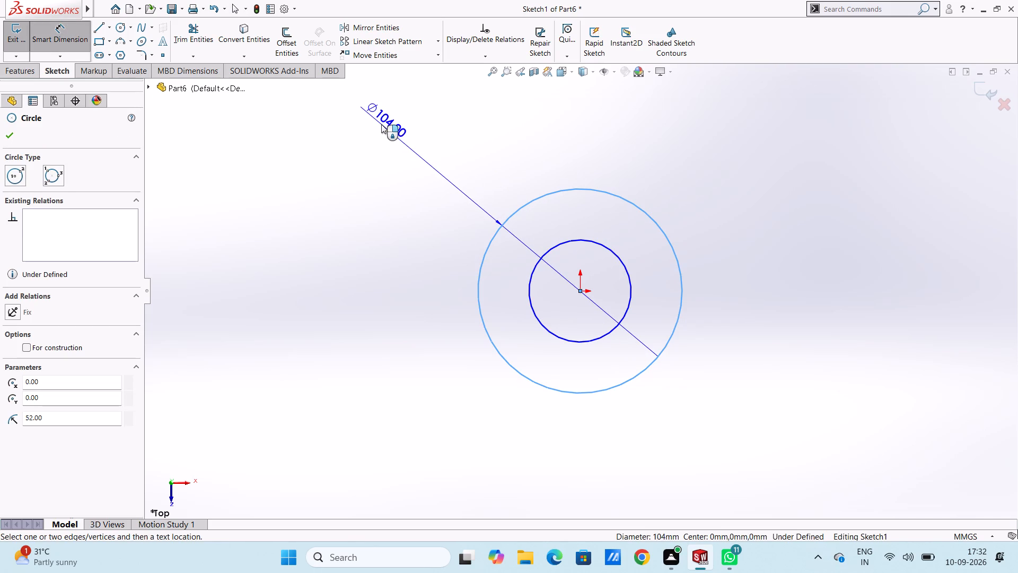
left_click(381, 124)
key("Return")
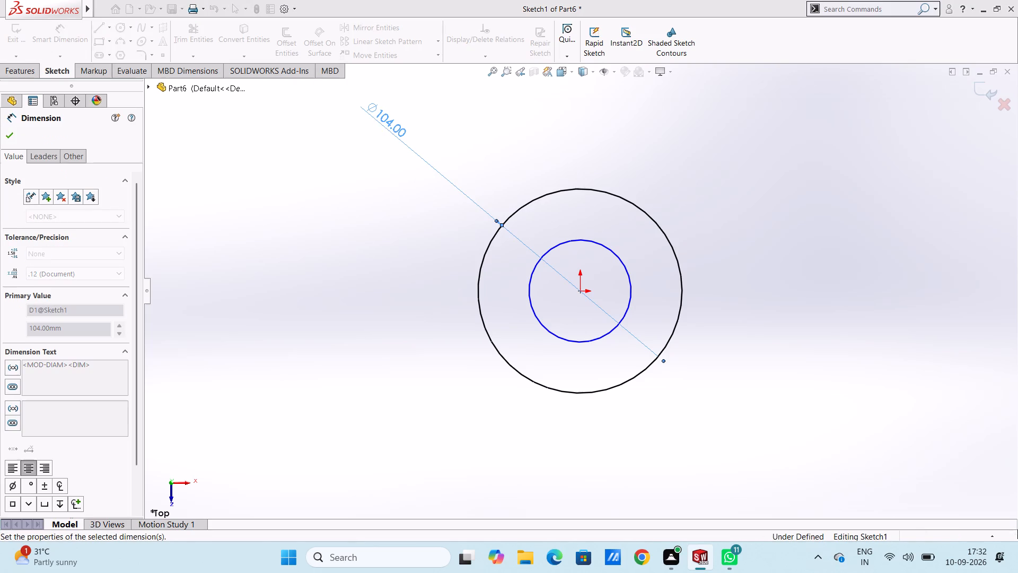
left_click(427, 183)
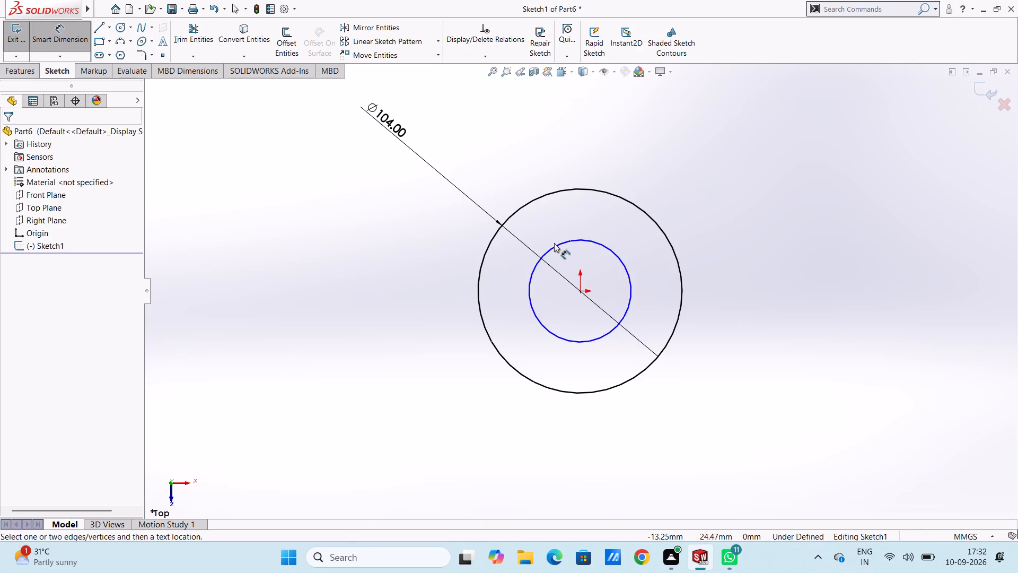
left_click(554, 246)
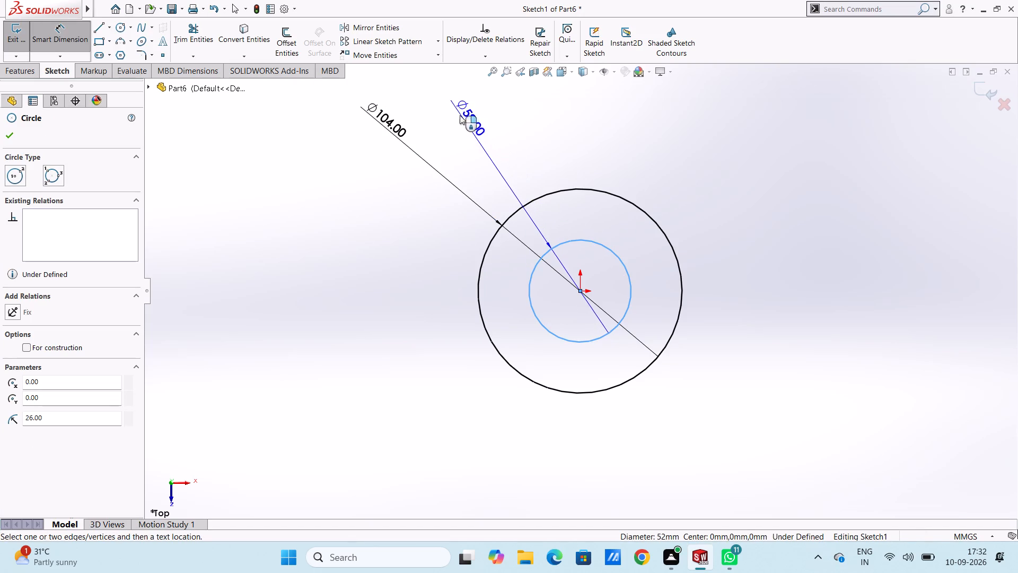
left_click(452, 107)
key("Return")
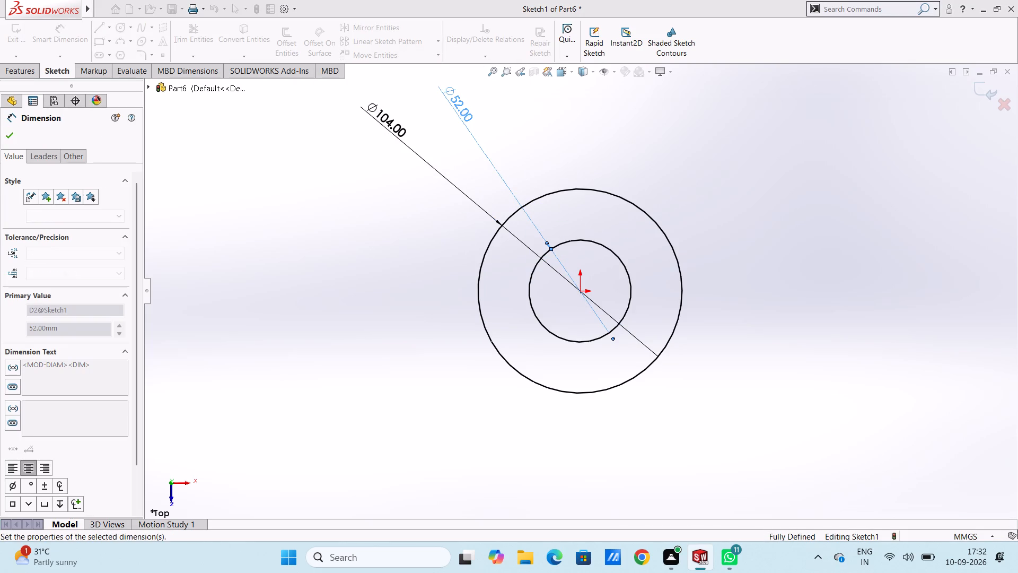
left_click(374, 206)
key("Escape")
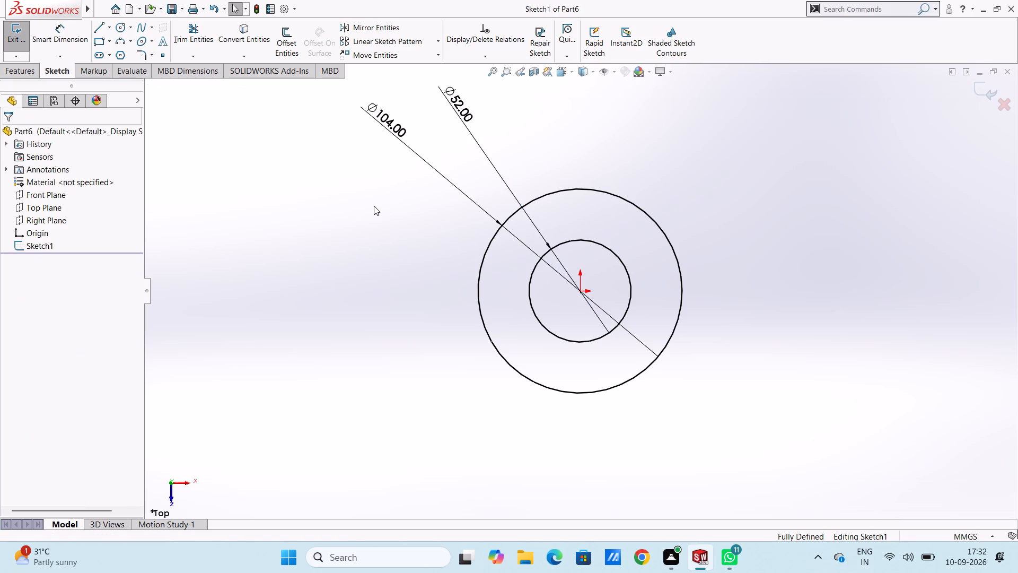
Draw a third circle of 38 mm radius centred on the origin, between the outer and inner circles.
left_click(120, 25)
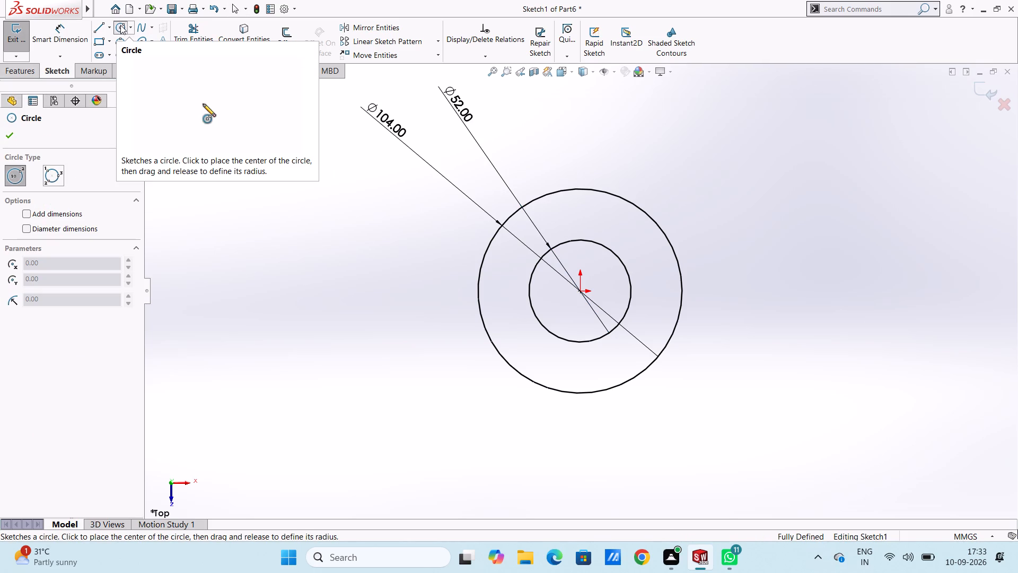
left_click(581, 290)
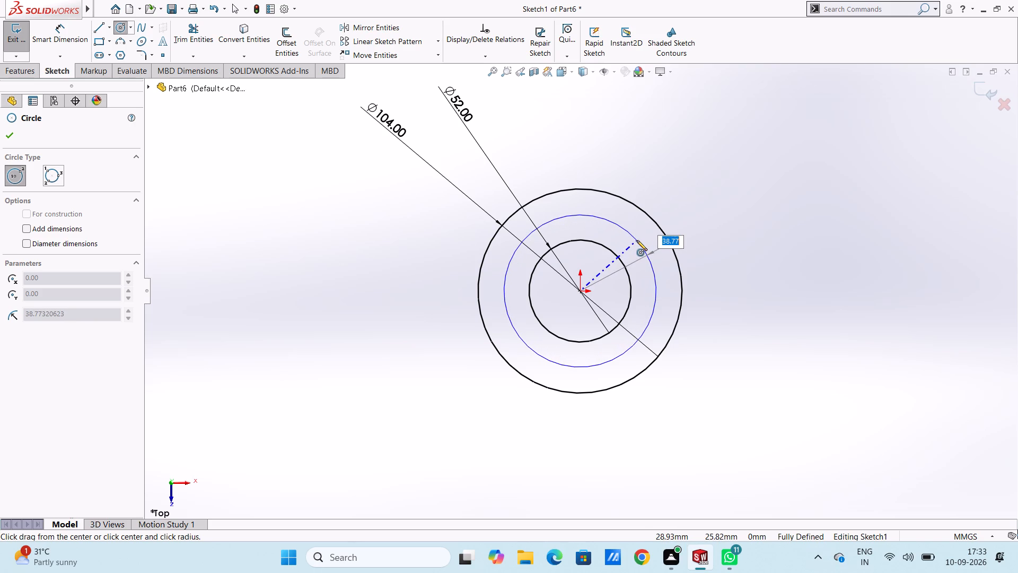
type("38")
key("Return")
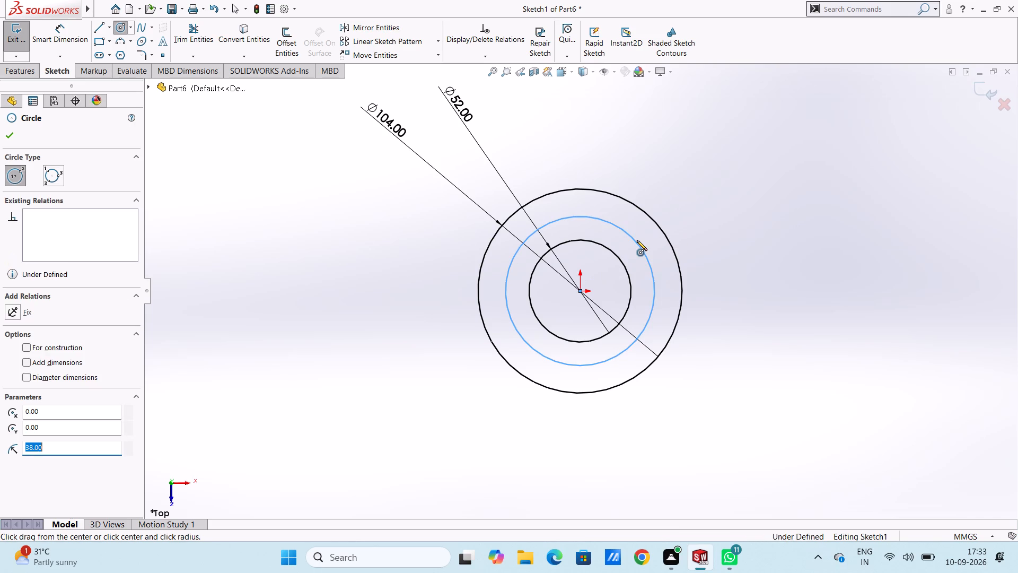
key("Escape")
key("Escape")
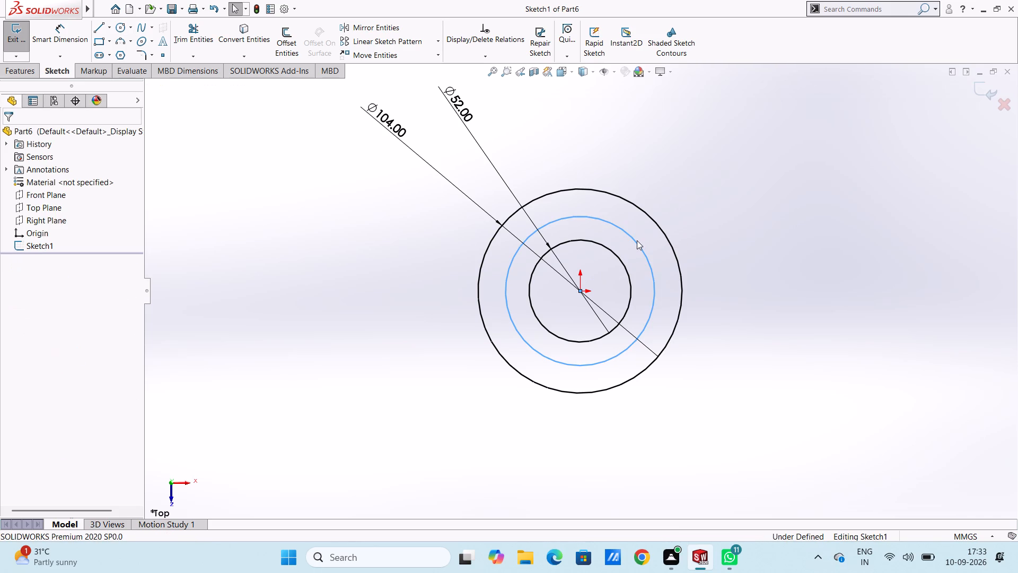
Dimension the middle circle's diameter and set it to 80 mm.
left_click(71, 37)
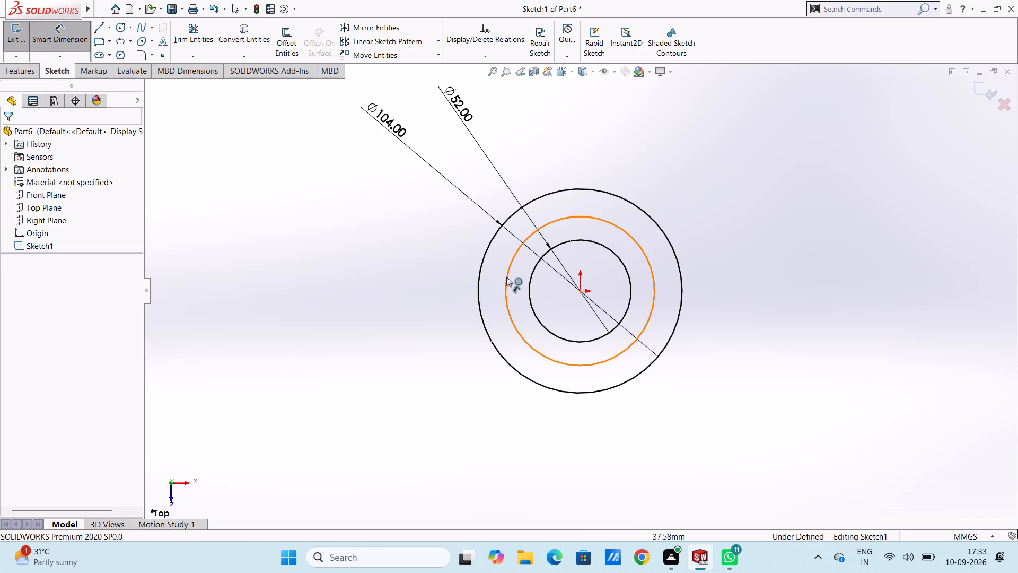
left_click(506, 277)
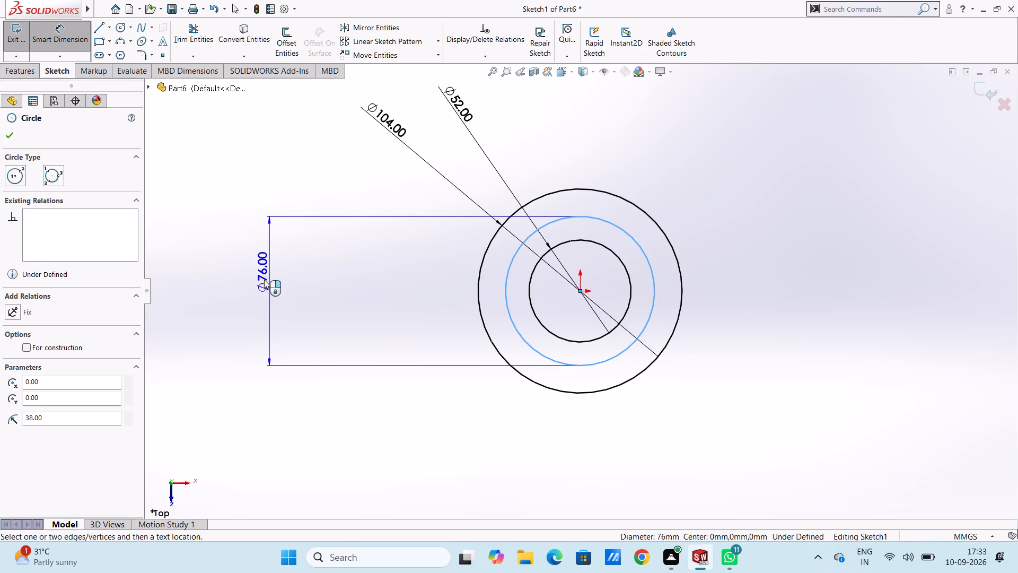
left_click(332, 439)
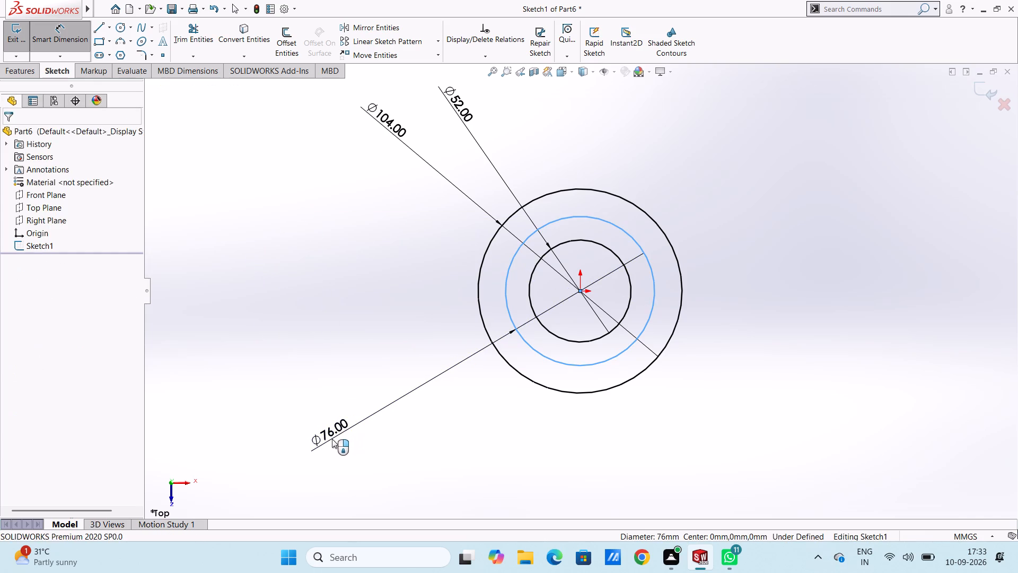
type("80")
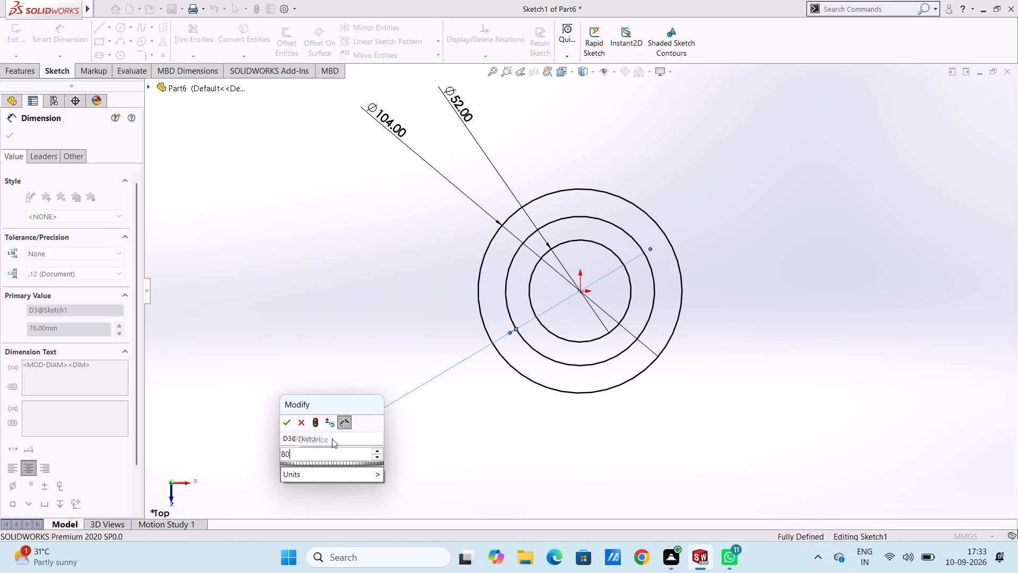
key("Return")
key("Escape")
key("Escape")
key("Escape")
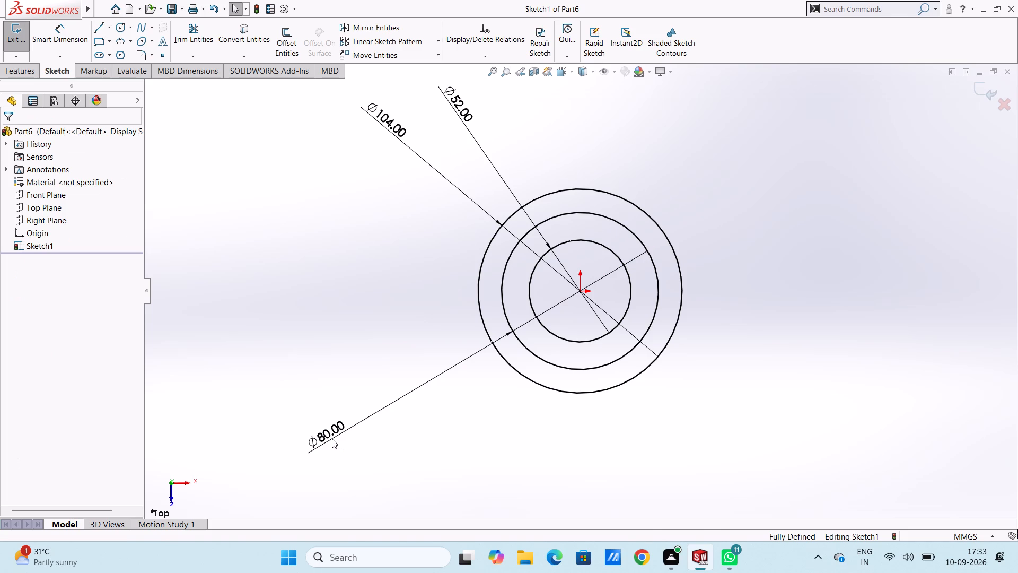
Draw a small circle of 4 mm radius centred on the middle circle's top quadrant point, directly above the origin.
left_click(118, 30)
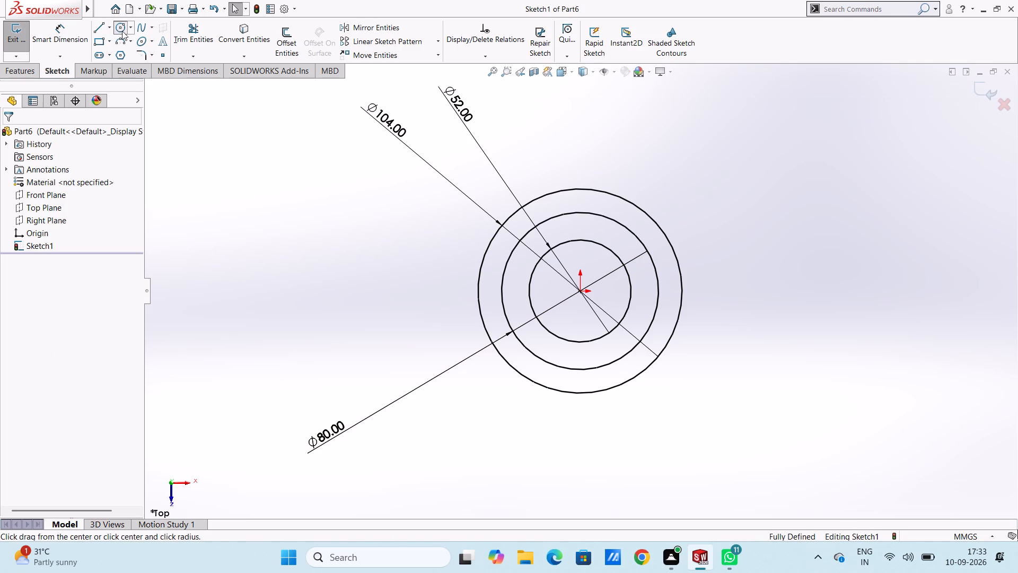
left_click(580, 214)
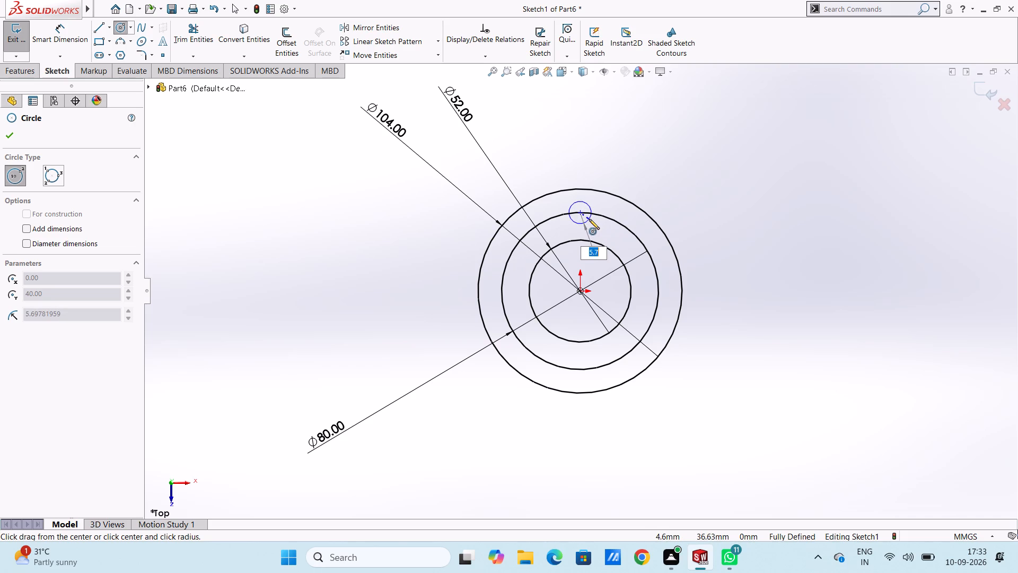
key("4")
key("Return")
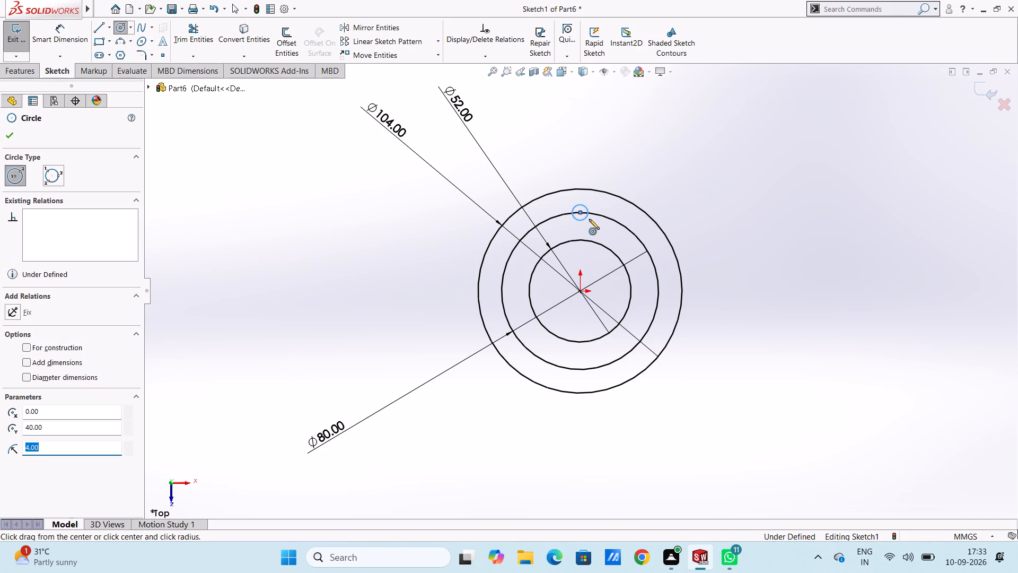
key("Escape")
key("Escape")
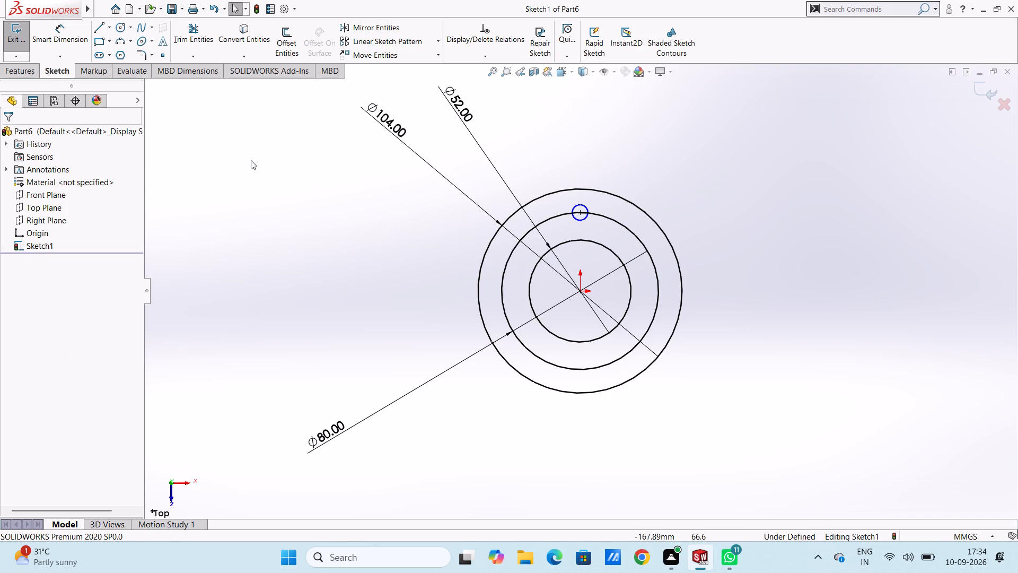
Add a diameter dimension to the small circle on the middle circle.
left_click(67, 27)
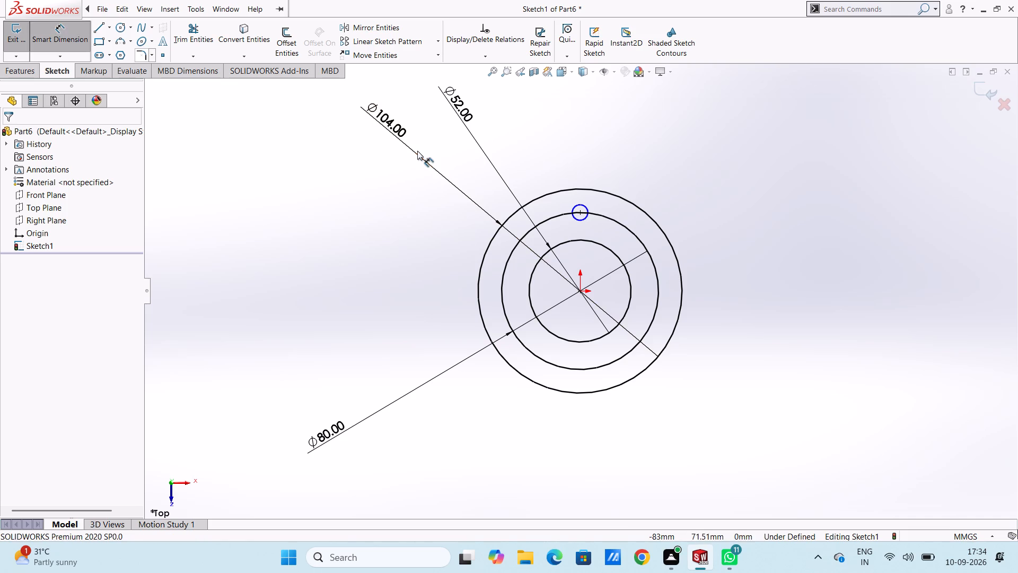
left_click(584, 205)
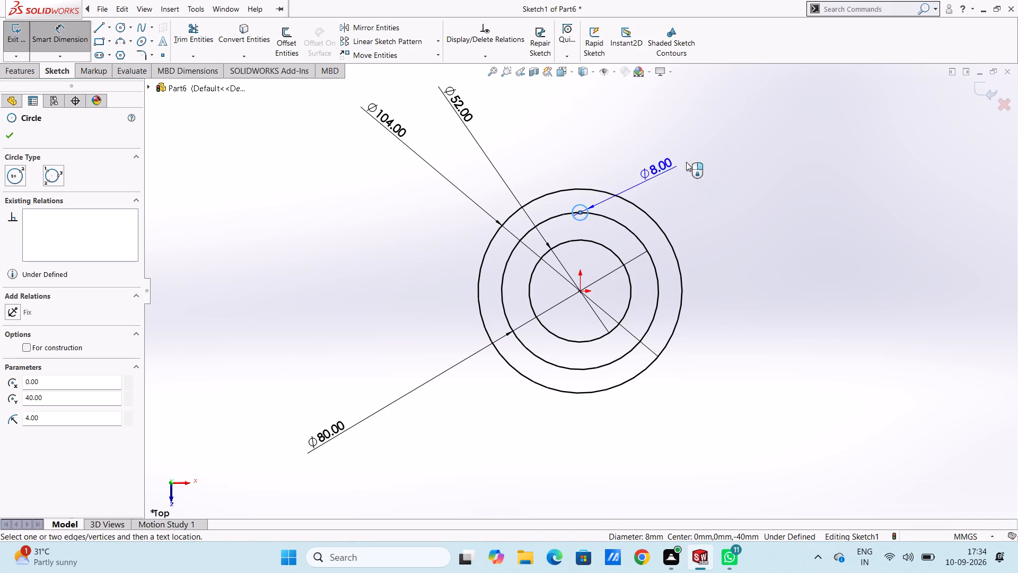
left_click(732, 145)
key("Return")
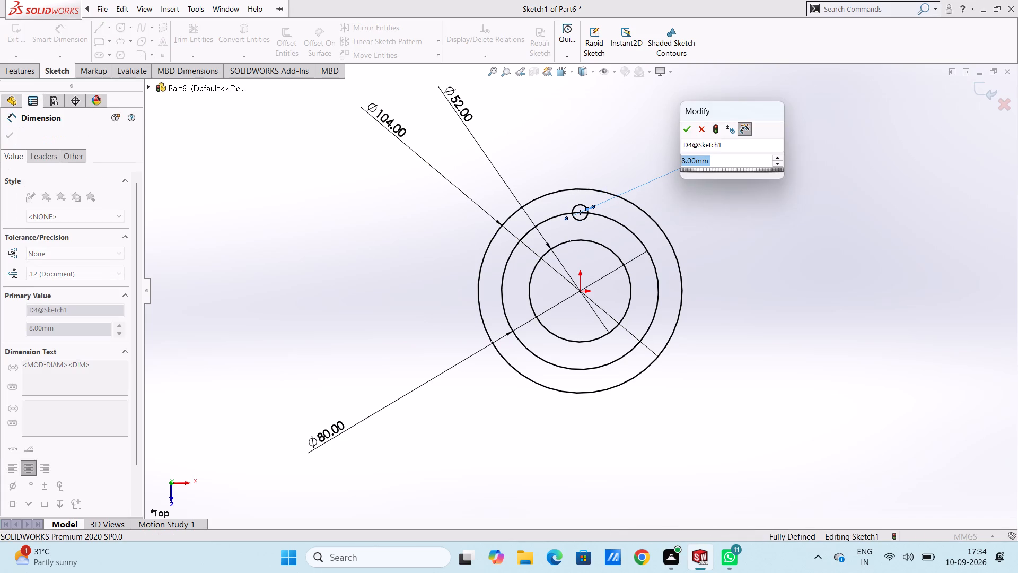
key("Escape")
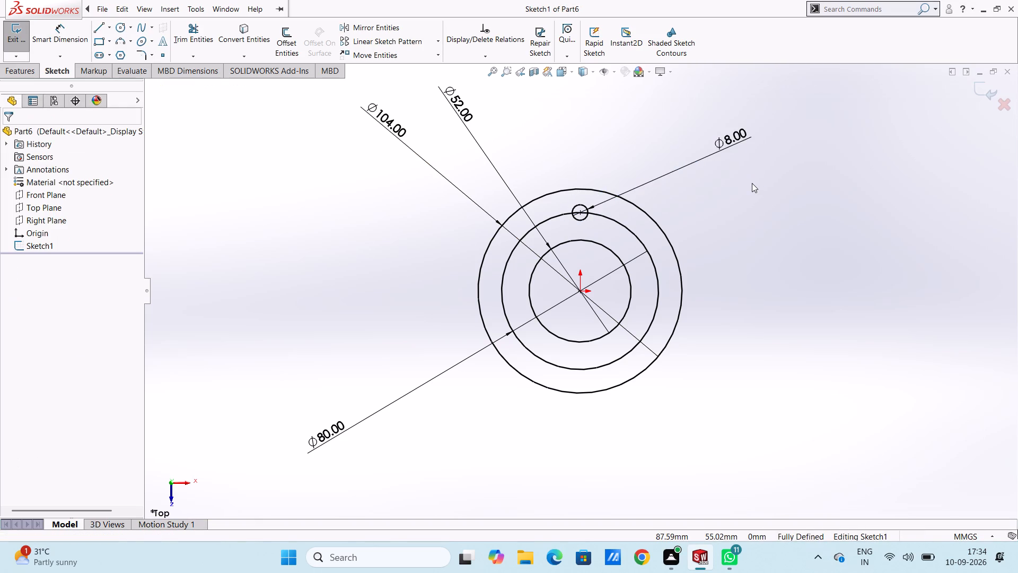
key("Escape")
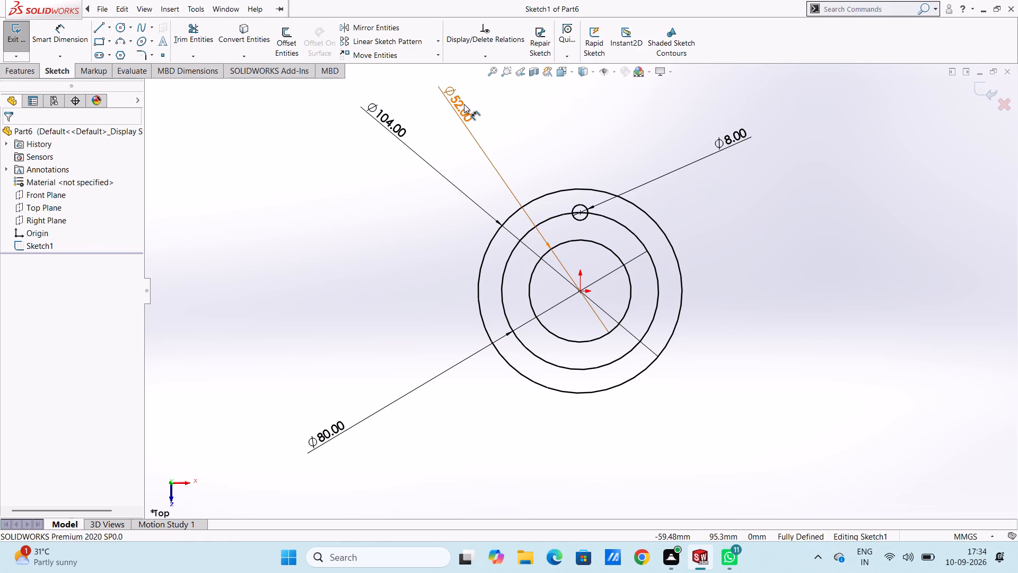
Circular-pattern the small 8 mm circle about the origin with 12 equally spaced instances over 360 degrees.
left_click(583, 205)
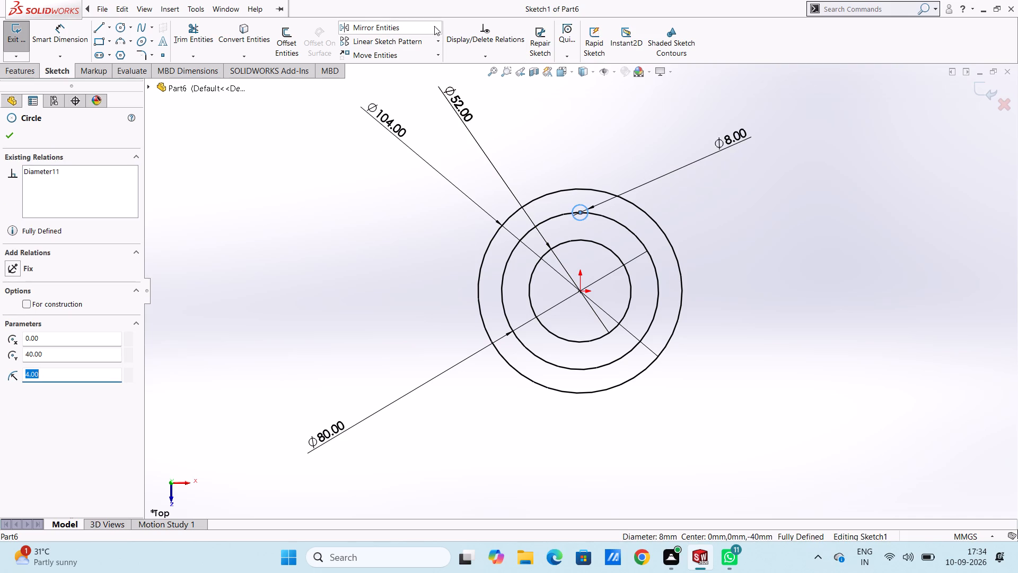
left_click(440, 39)
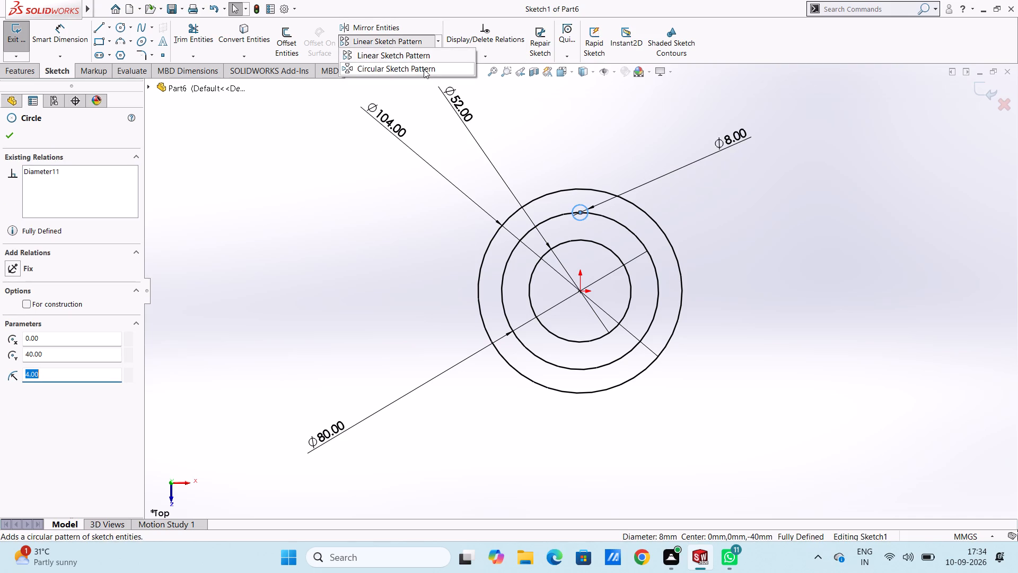
left_click(424, 69)
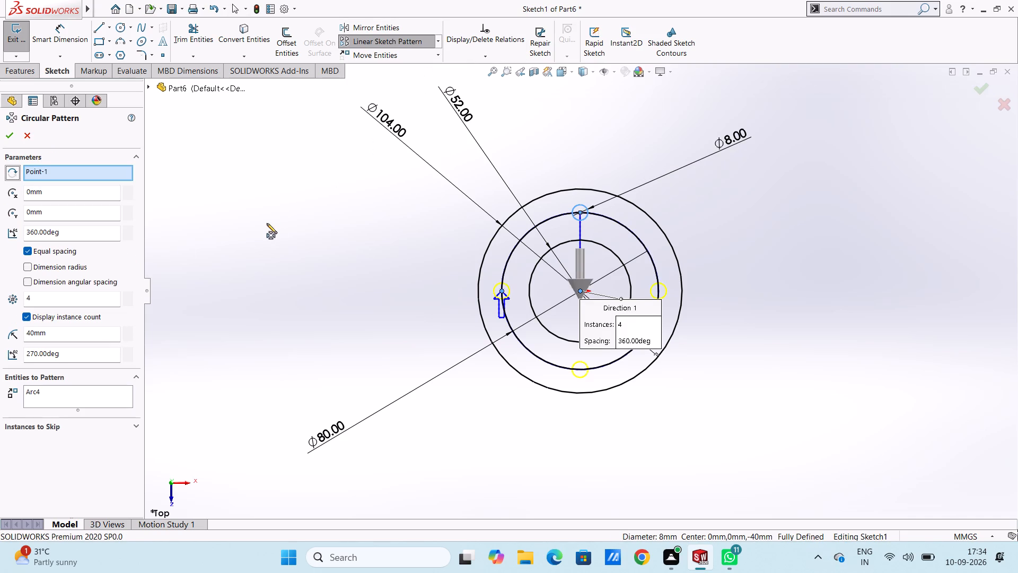
double_click(63, 297)
type("12")
key("Return")
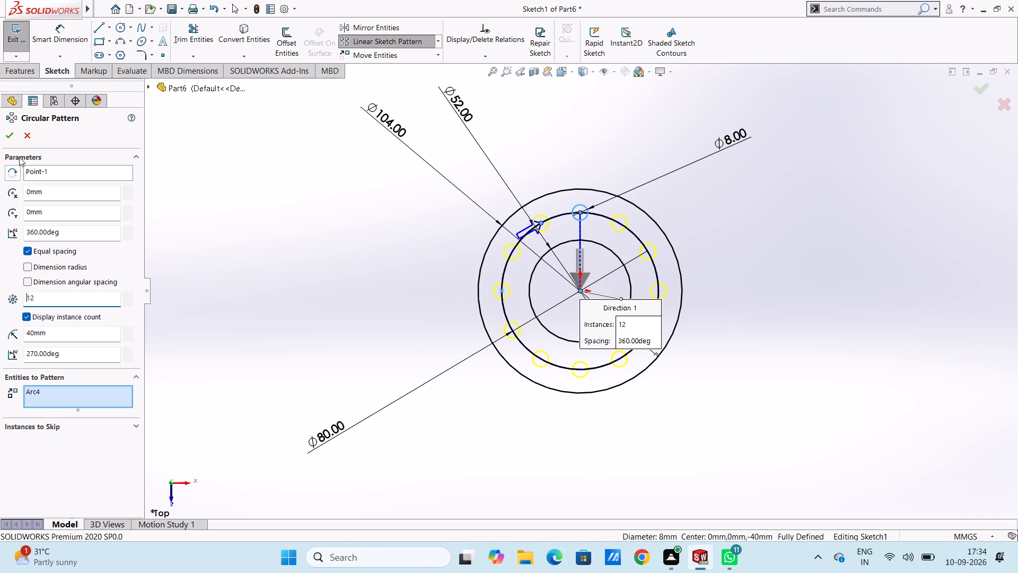
left_click(8, 133)
left_click(304, 250)
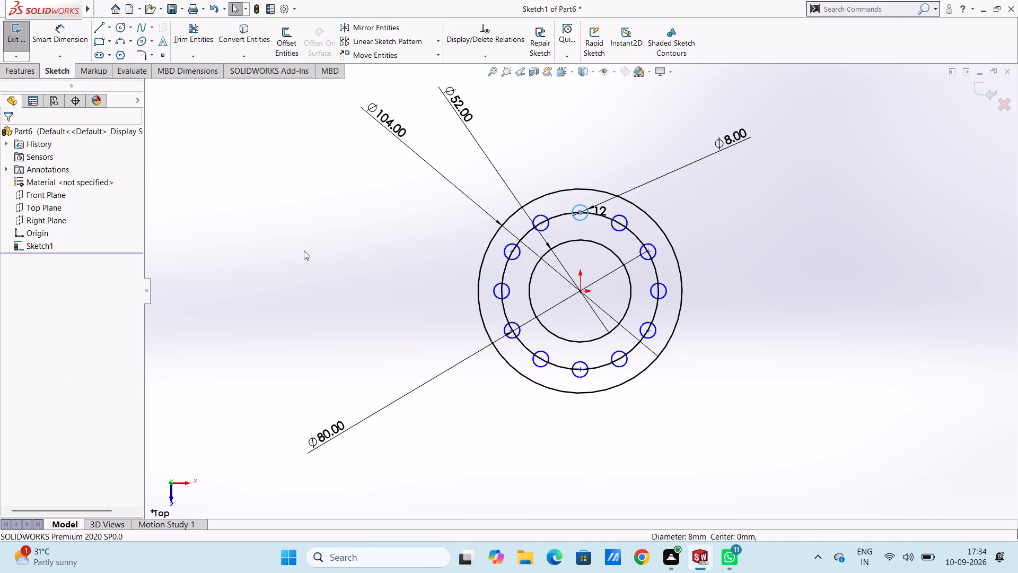
Delete the 80 mm circle that passes through the centres of the patterned holes.
left_click(507, 268)
key("Delete")
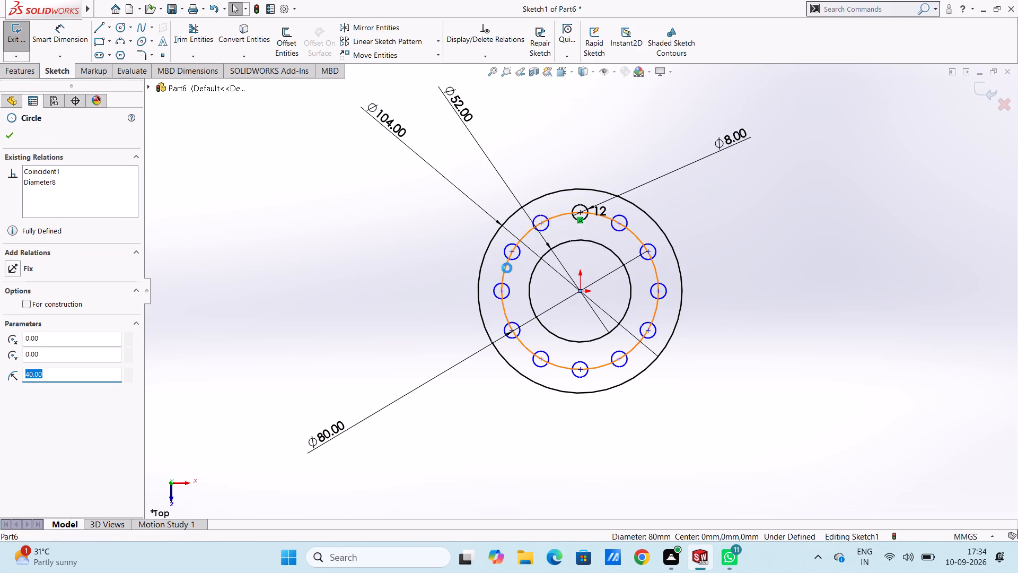
left_click(444, 277)
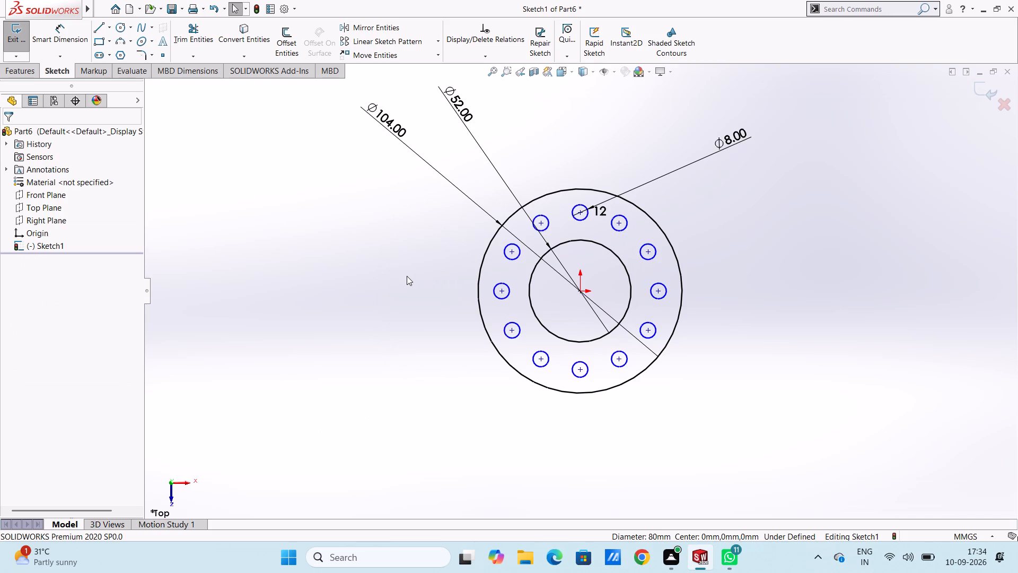
Extrude the flange sketch as a blind boss 10 mm deep, with the direction reversed to go below the Top Plane.
key("ctrl+7")
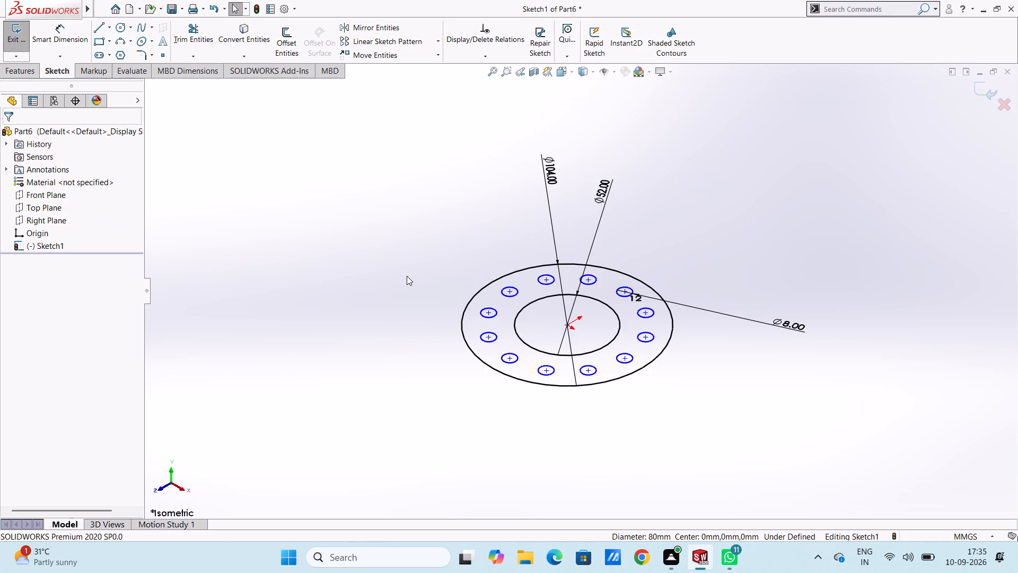
scroll(407, 276, "up", 3, "ctrl")
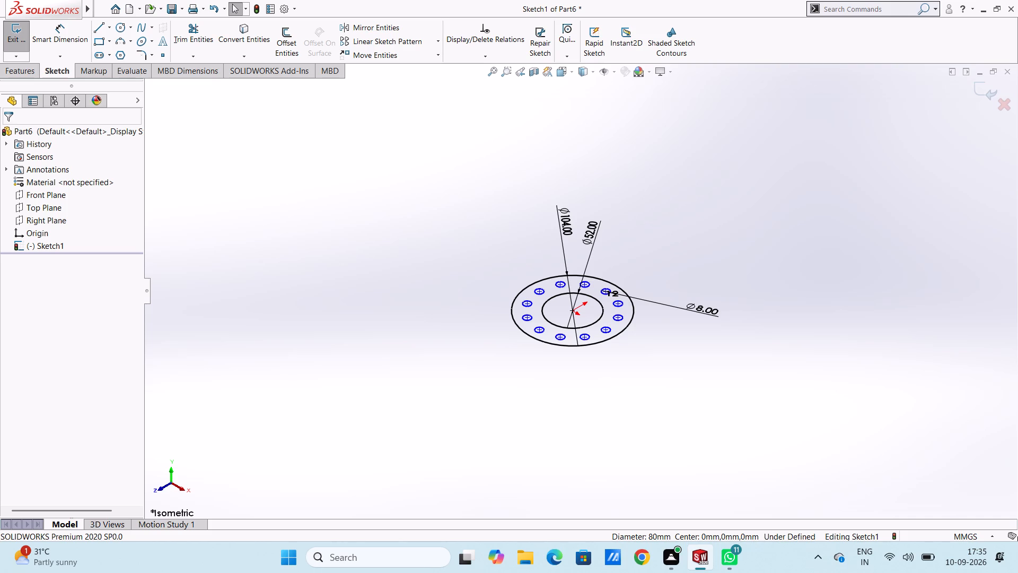
left_click(23, 71)
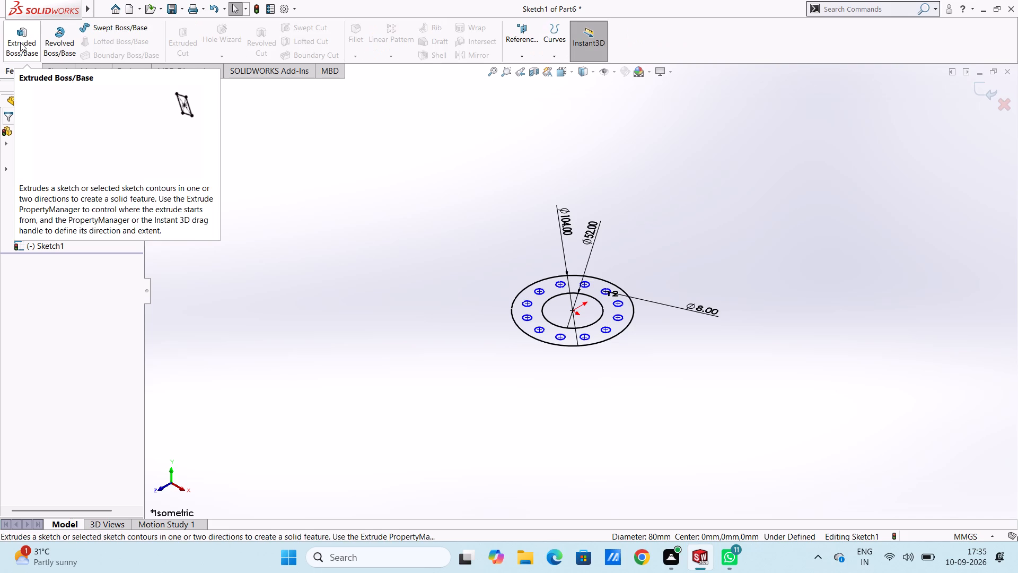
left_click(20, 42)
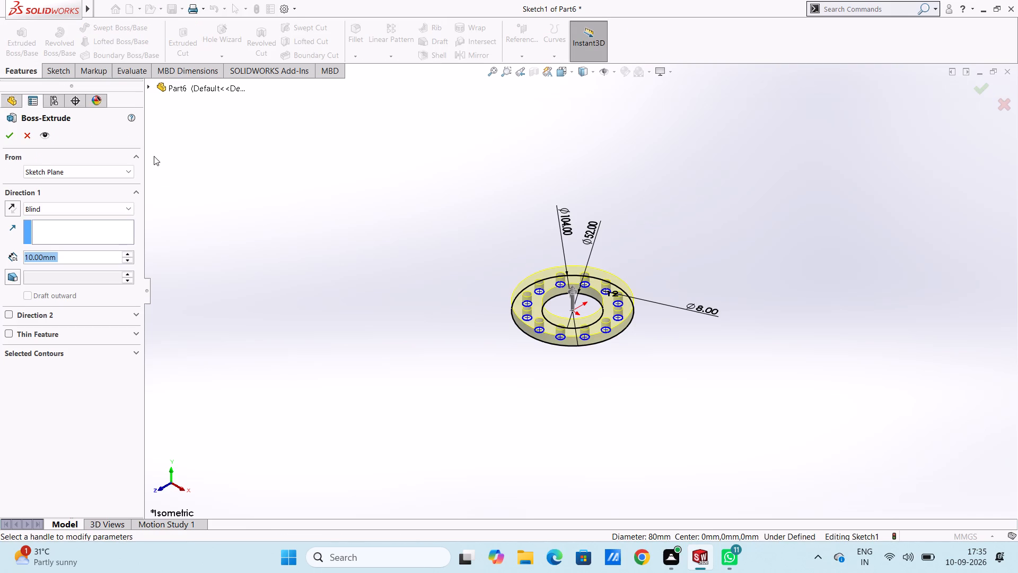
left_click(12, 212)
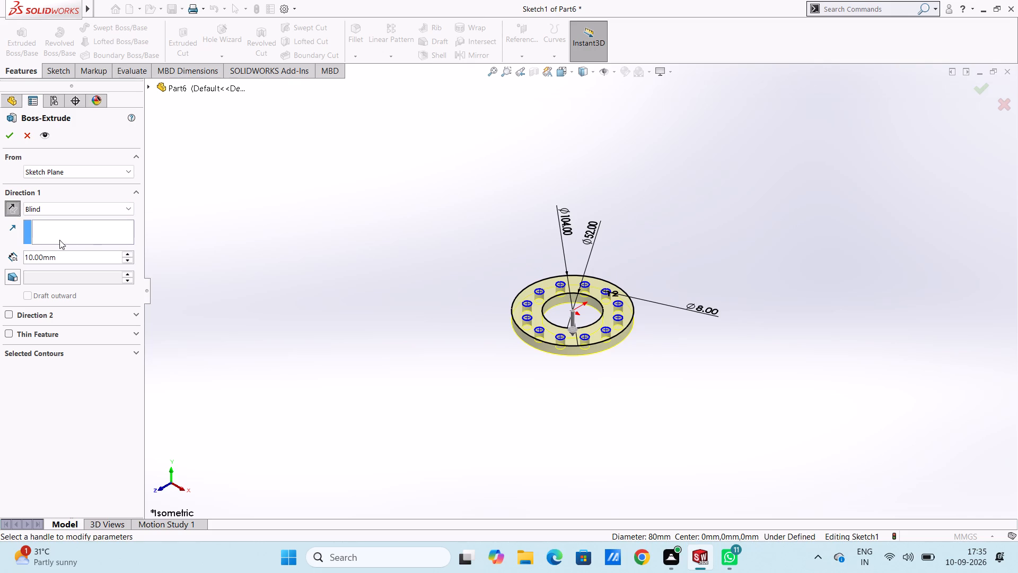
double_click(83, 253)
type("60")
key("Return")
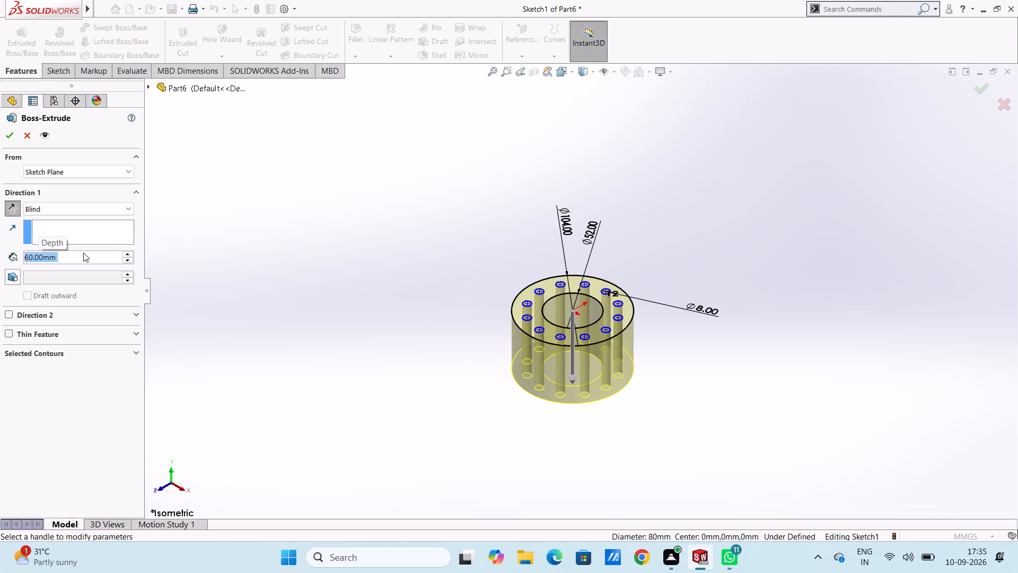
type("10")
key("Return")
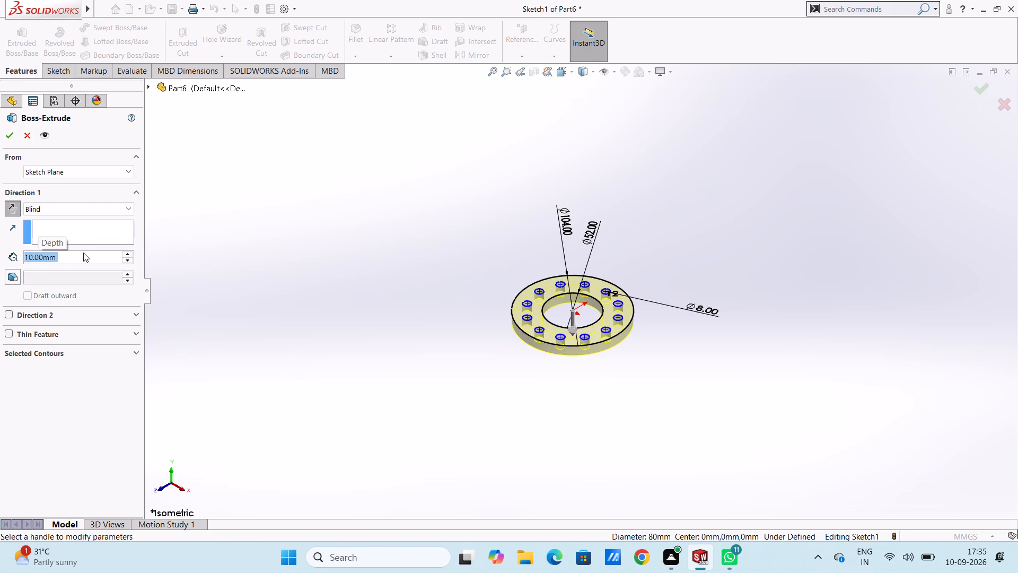
left_click(5, 131)
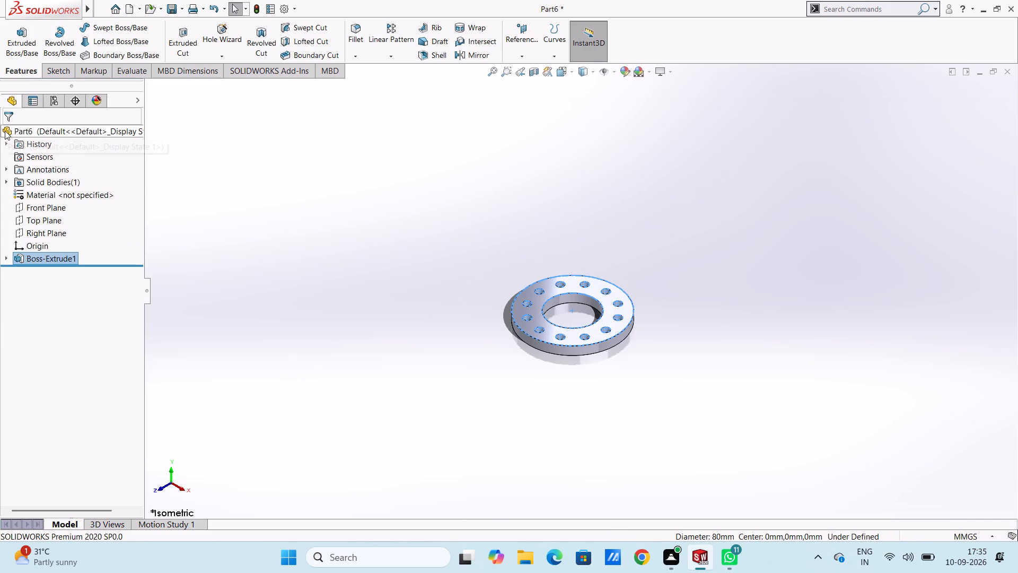
left_click(247, 187)
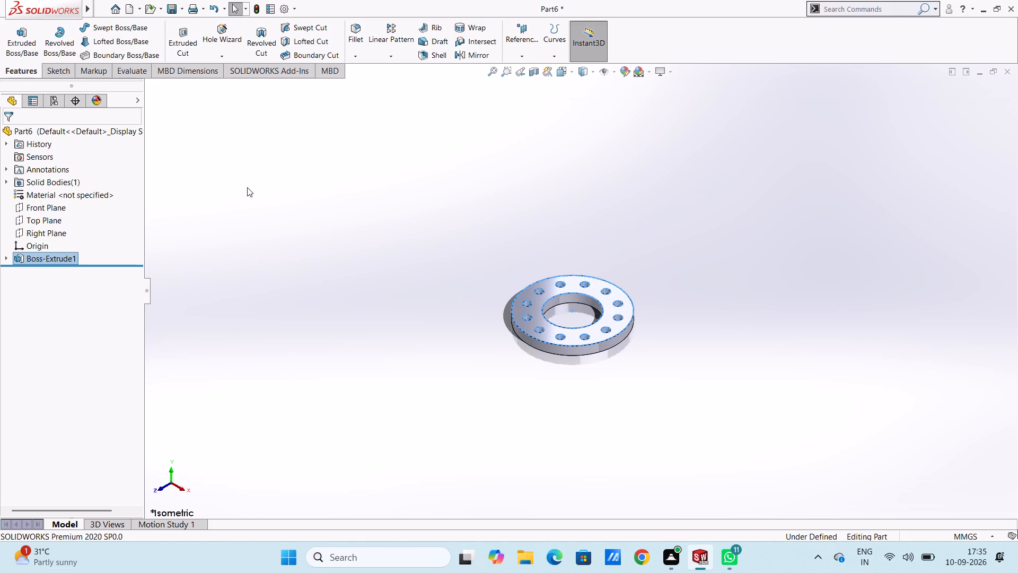
Start a sketch on the flange's top face and draw a 26 mm radius circle centred on the origin, along the bore edge.
key("ctrl+1")
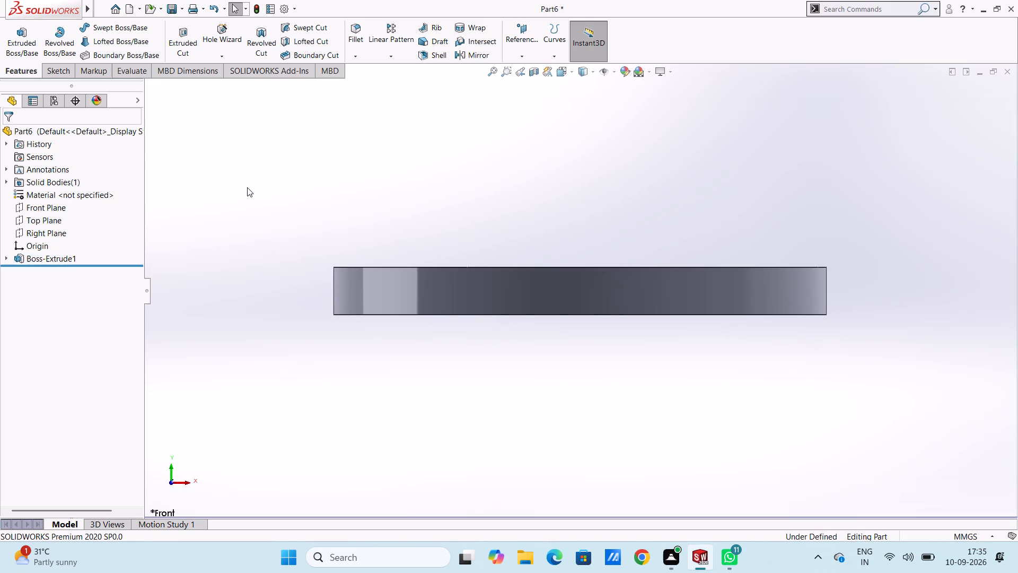
key("ctrl+5")
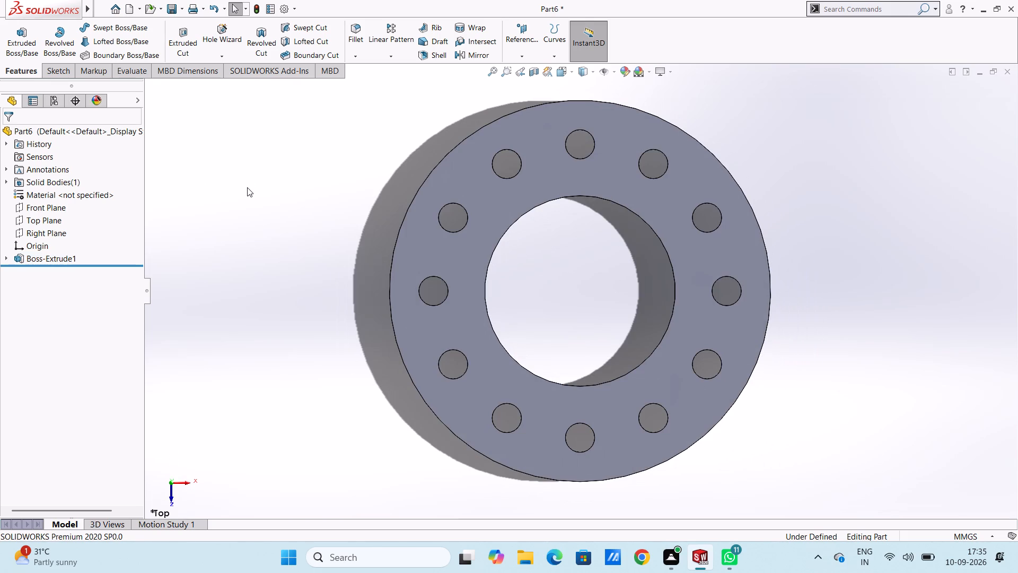
left_click(512, 215)
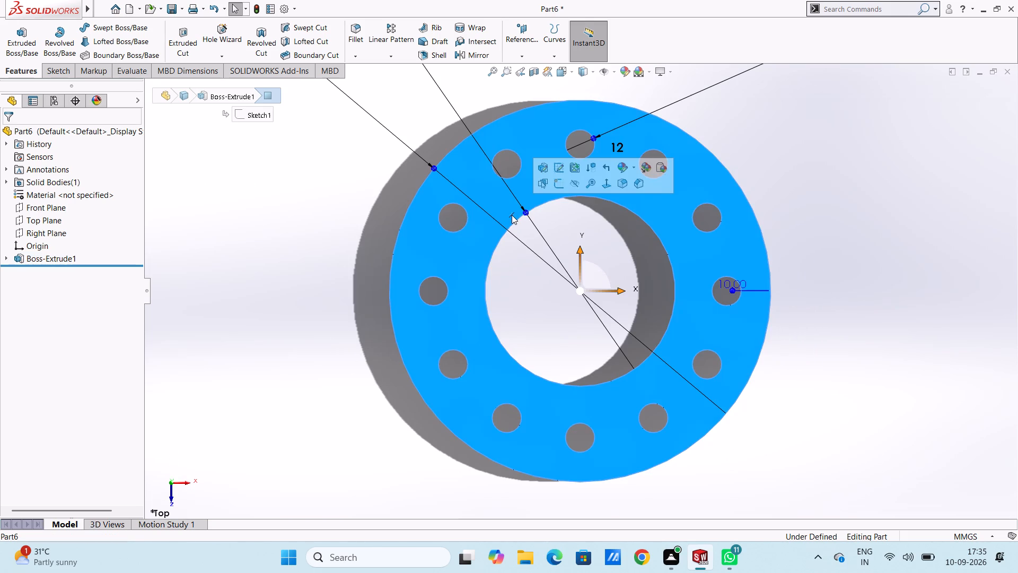
left_click(559, 183)
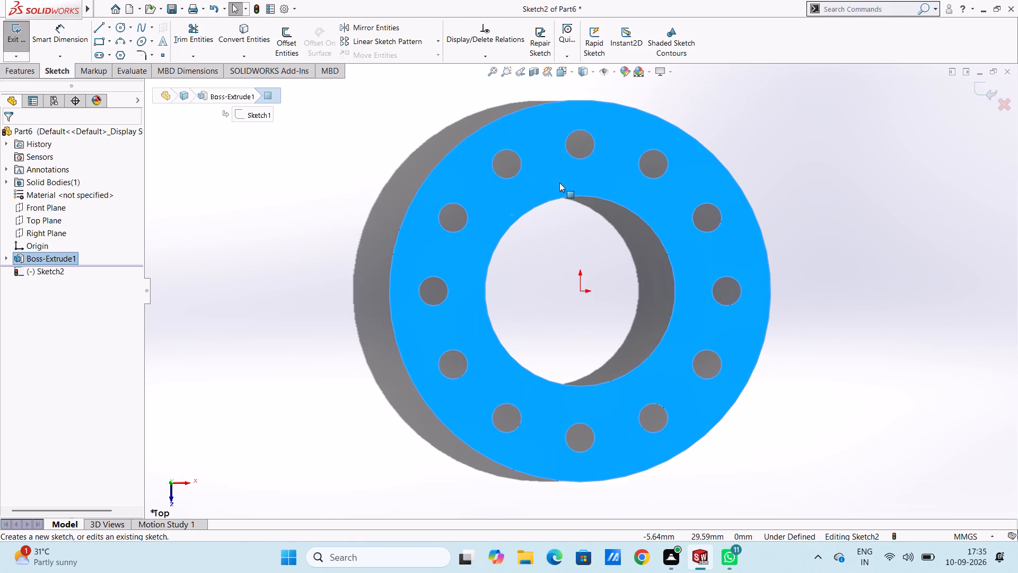
left_click(275, 220)
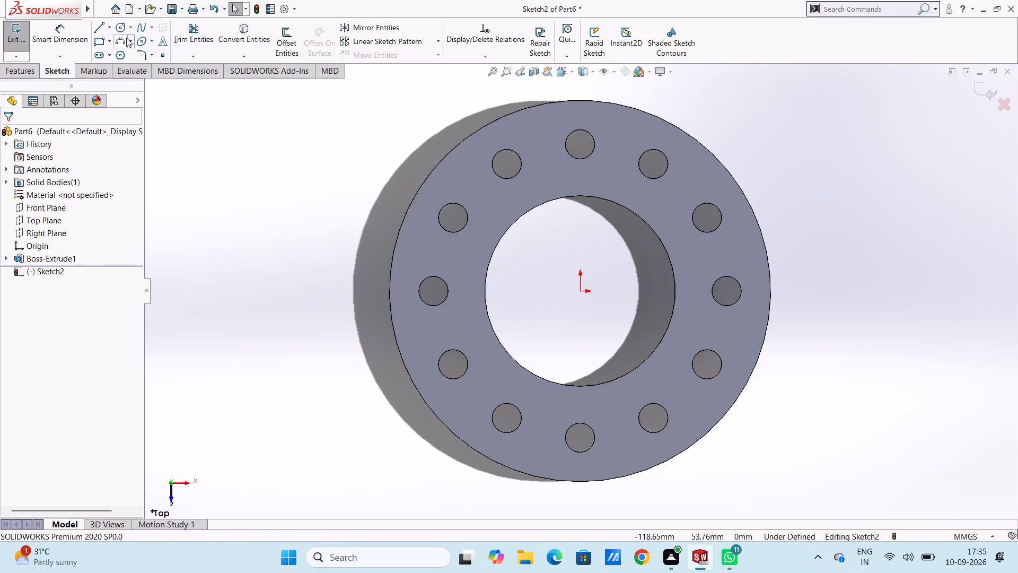
left_click(120, 25)
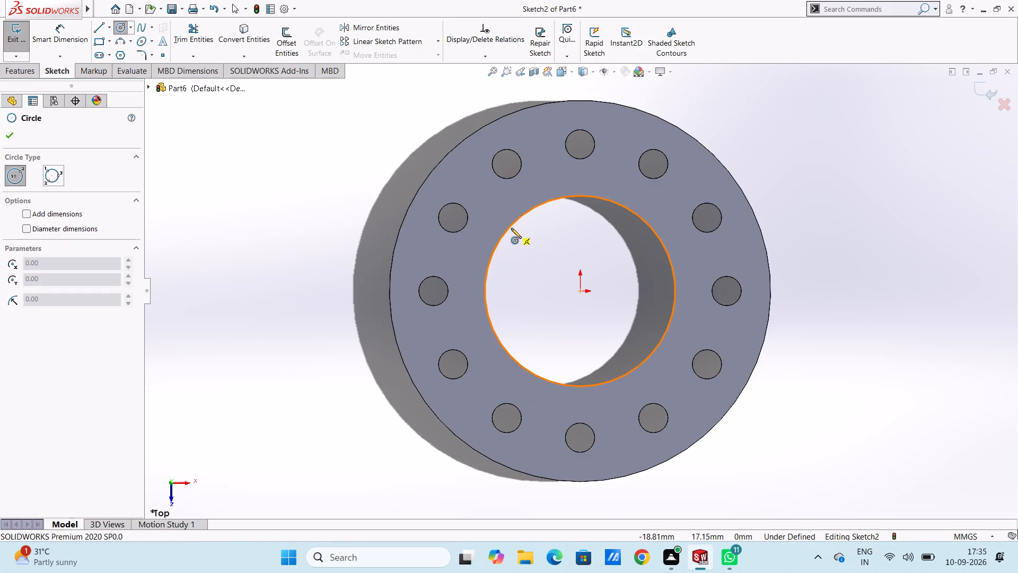
left_click(583, 291)
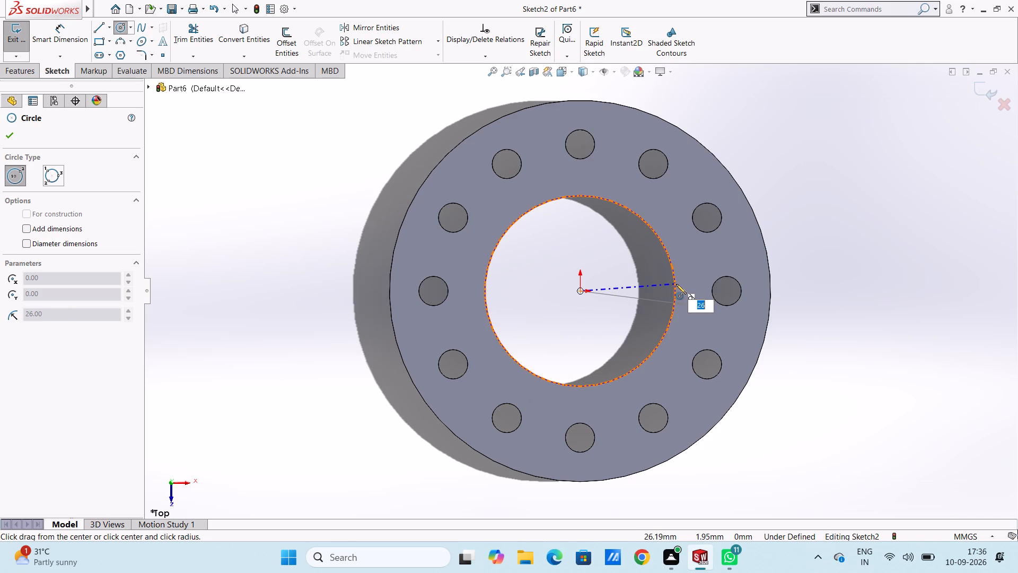
key("Return")
key("Escape")
key("Escape")
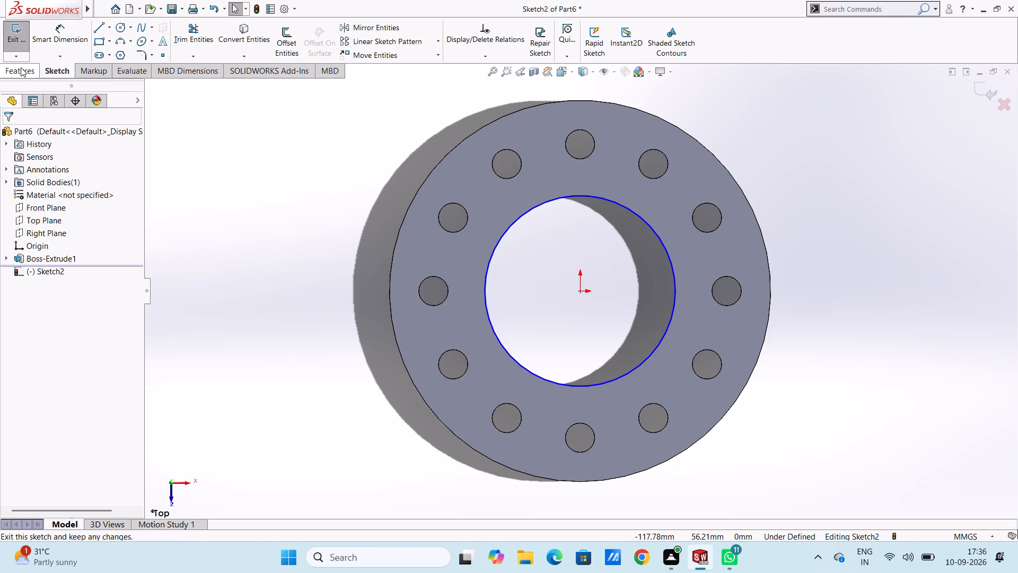
Draw a second circle of 35 mm radius centred on the origin, between the bore and the bolt holes.
left_click(119, 25)
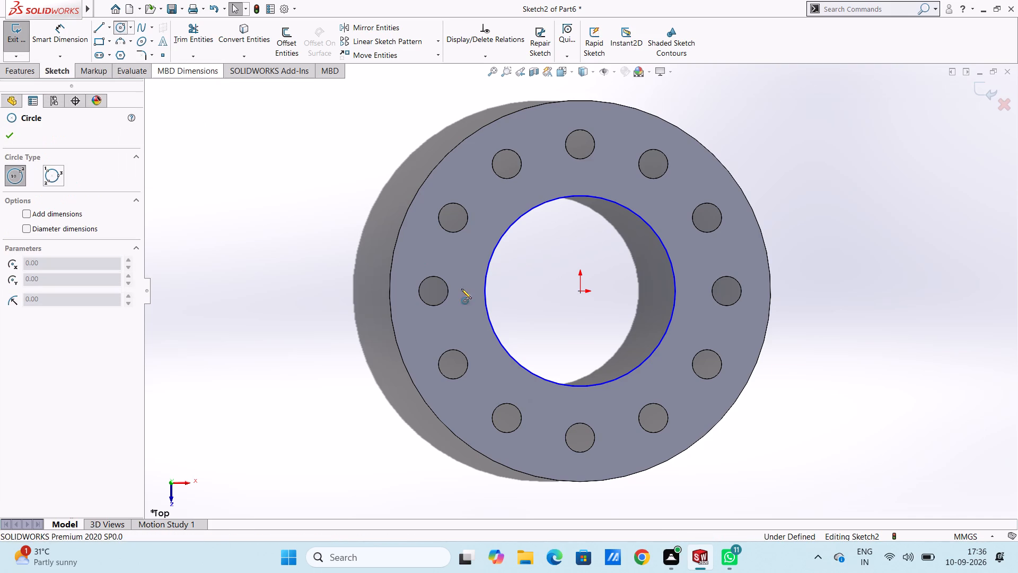
left_click(582, 291)
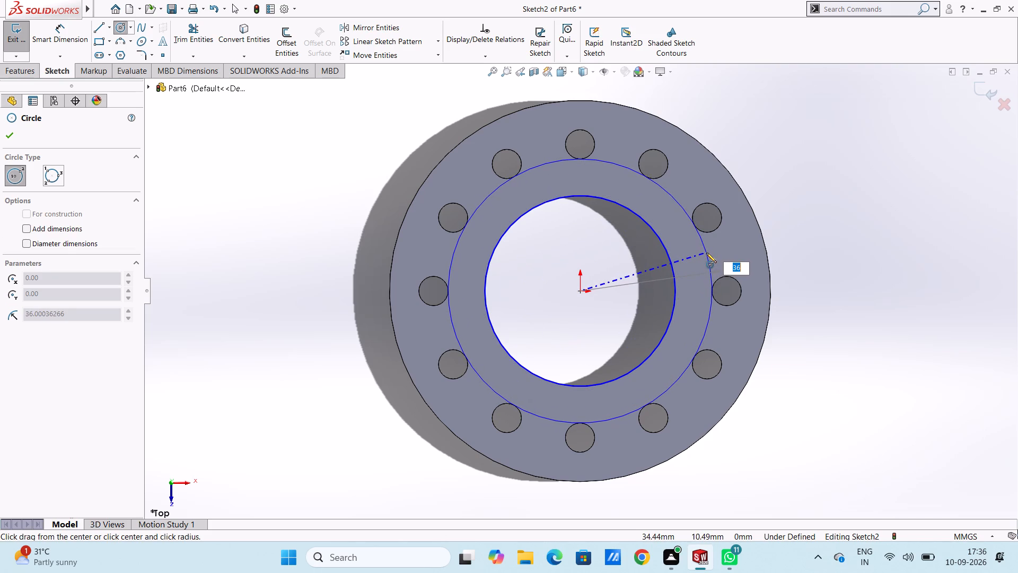
type("35")
key("Return")
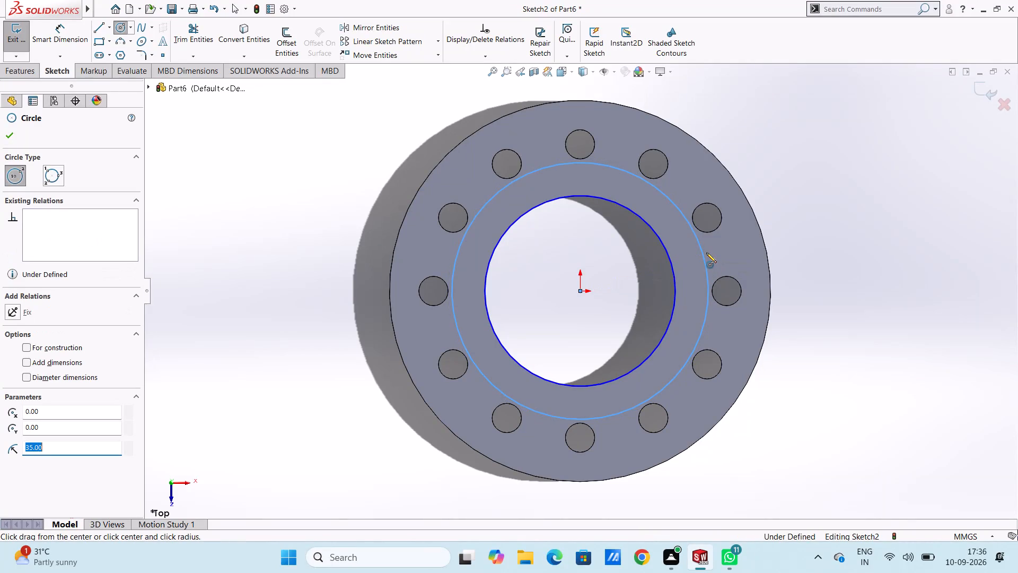
key("Escape")
key("Escape")
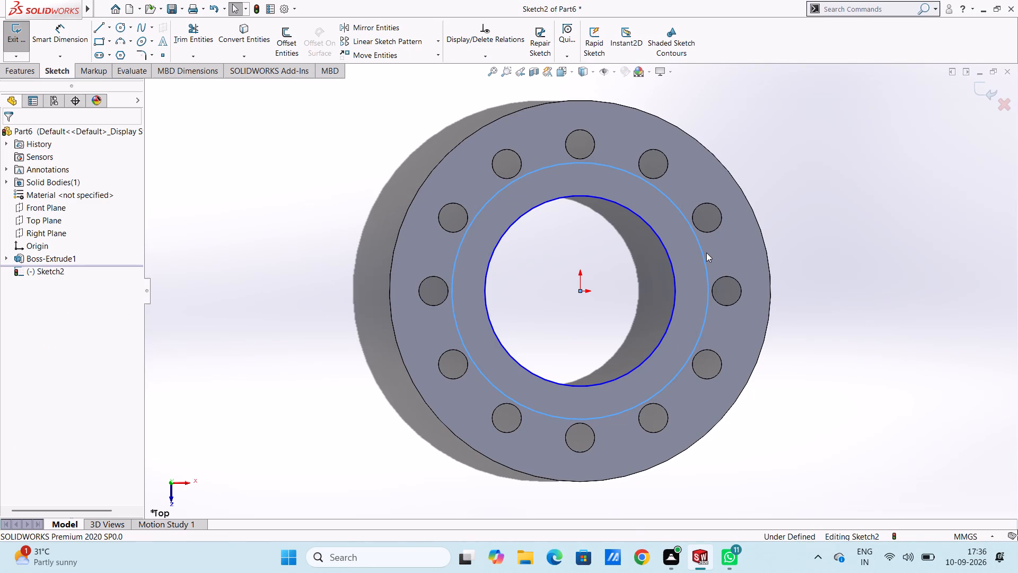
Add diameter dimensions to the 35 mm radius circle and to the circle on the bore edge.
left_click(49, 32)
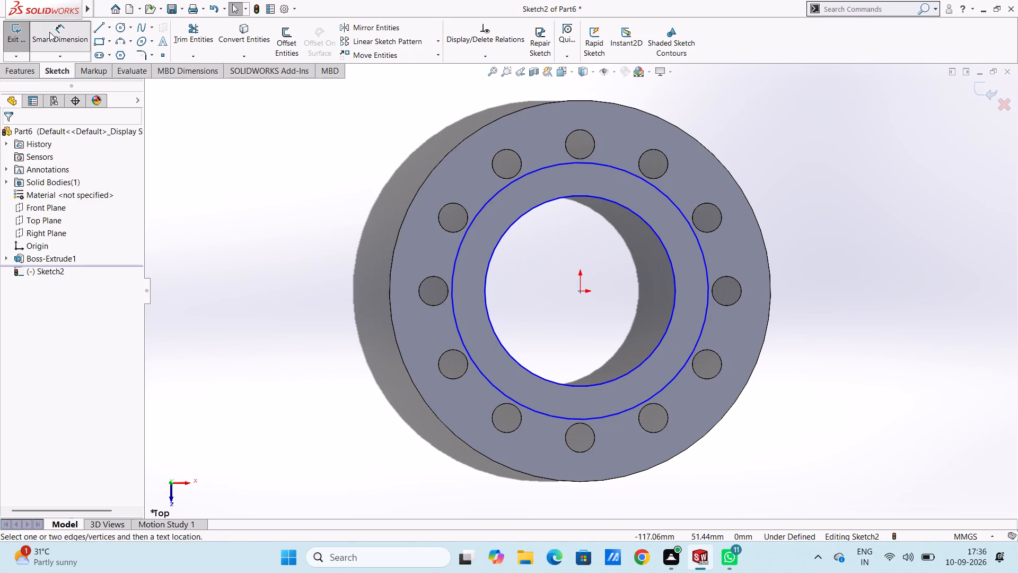
left_click(468, 226)
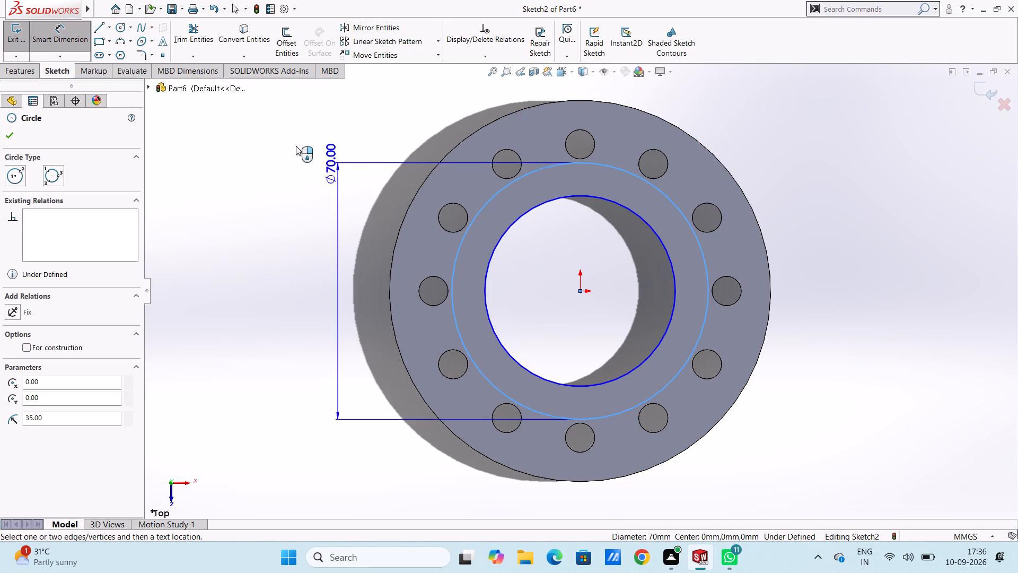
left_click(263, 145)
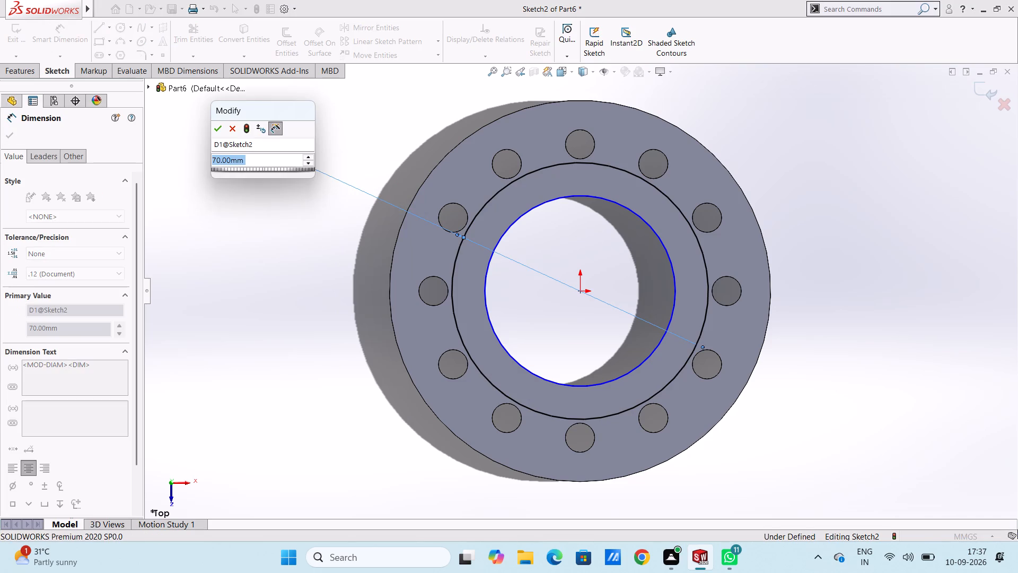
key("Return")
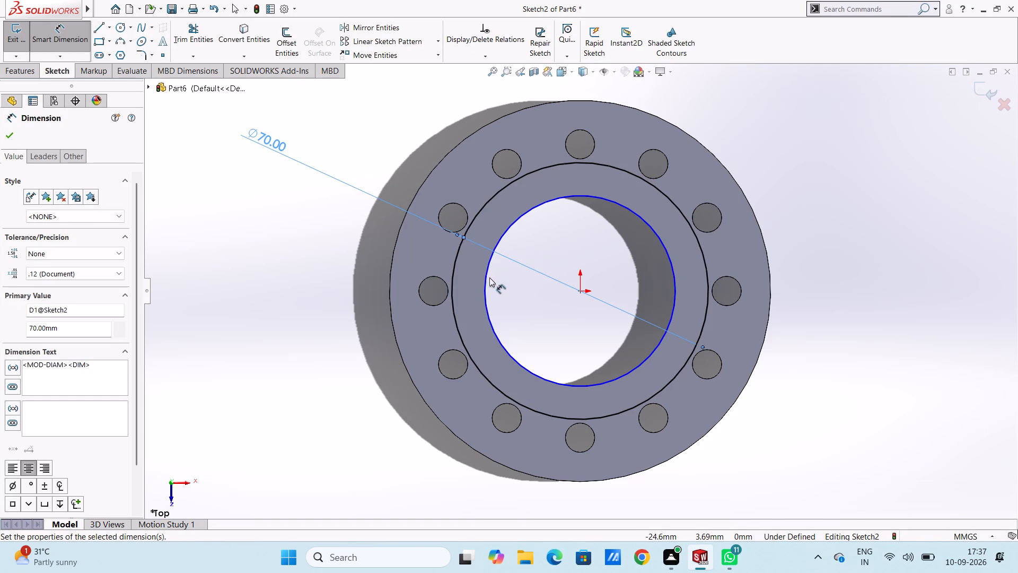
left_click(486, 278)
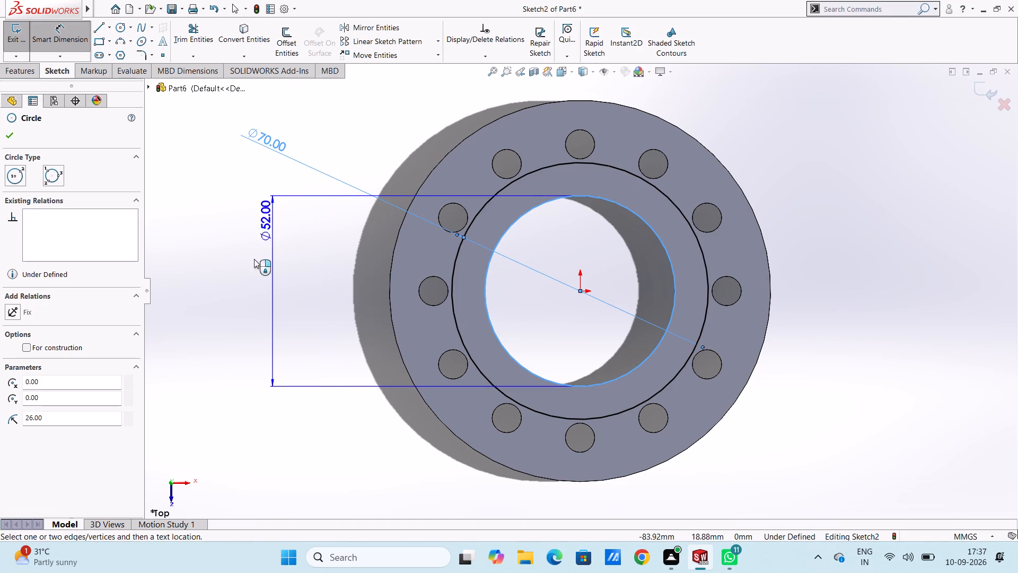
left_click(270, 459)
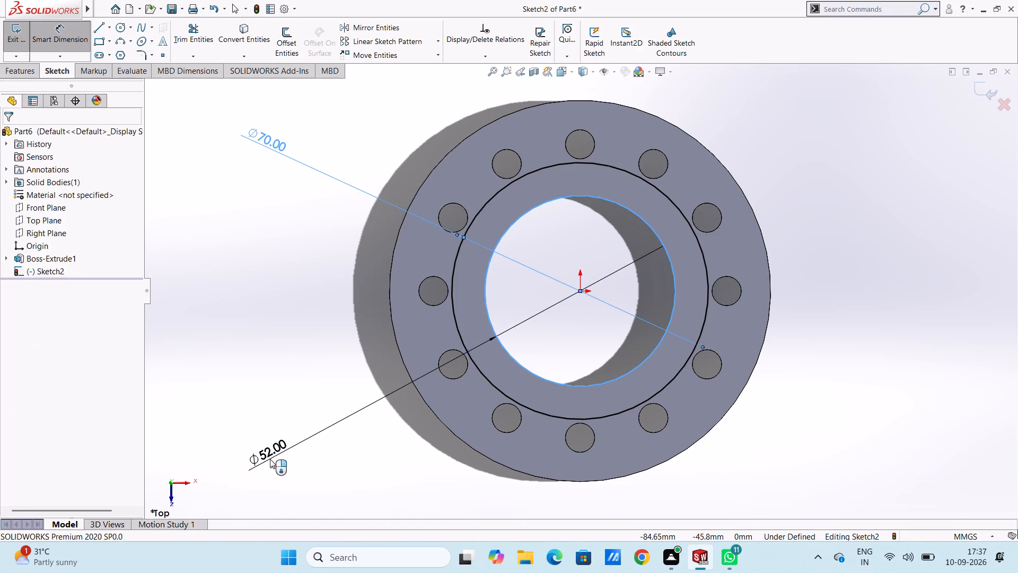
key("Return")
left_click(315, 477)
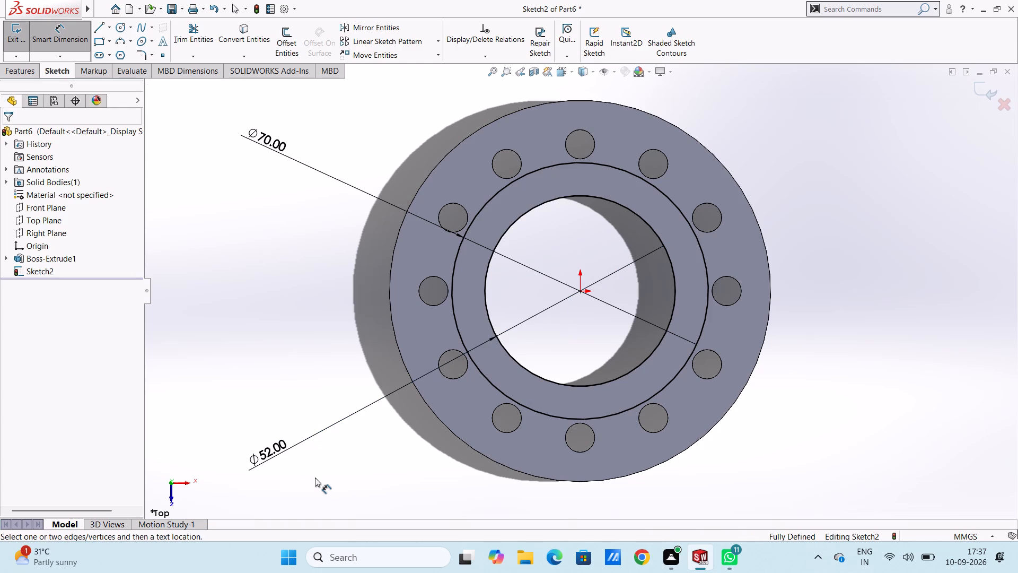
Extrude the concentric ring sketch as a blind boss 80 mm deep, with the direction reversed to run down through the flange.
key("Escape")
key("ctrl+7")
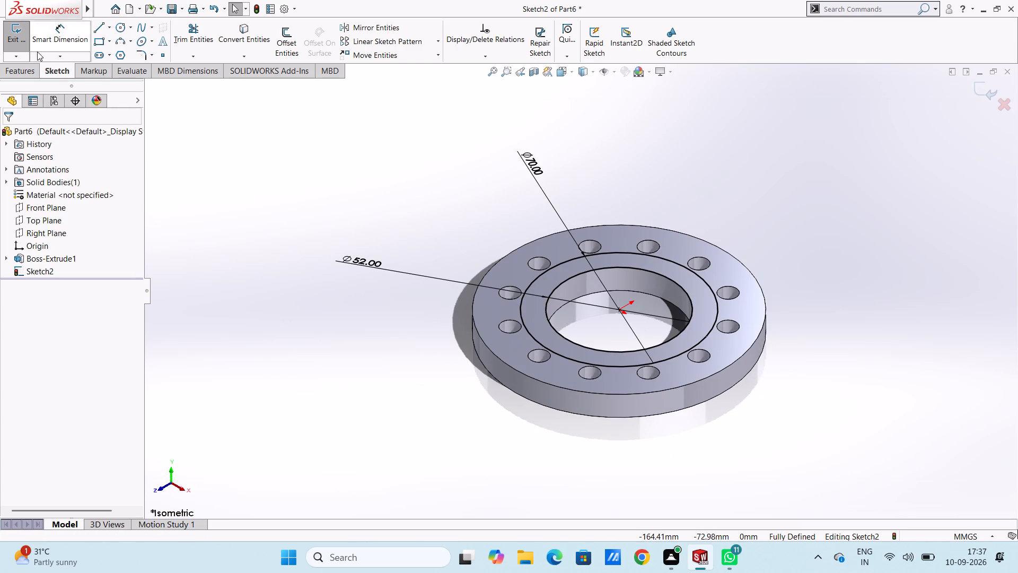
left_click(29, 68)
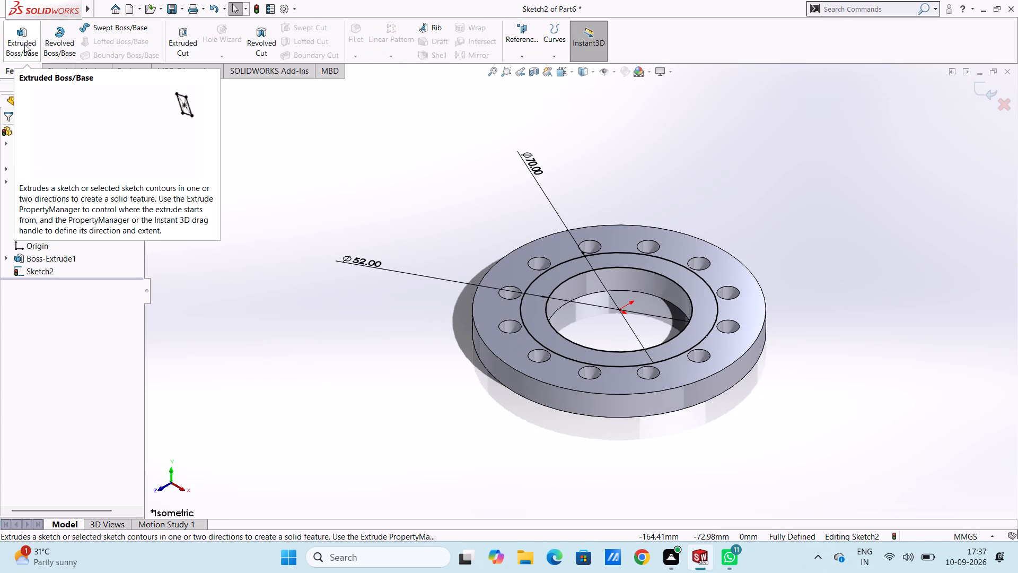
left_click(24, 44)
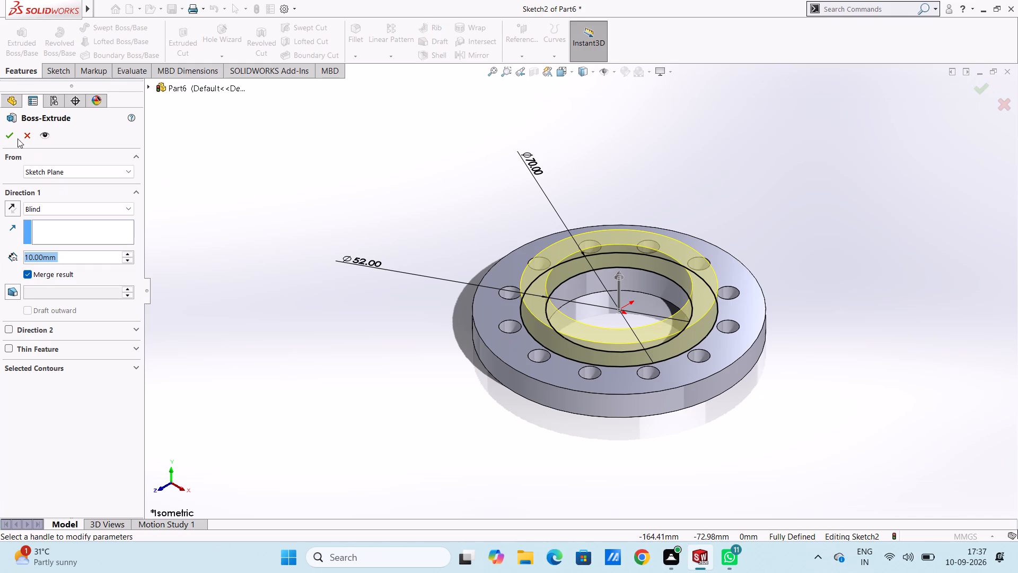
left_click(11, 207)
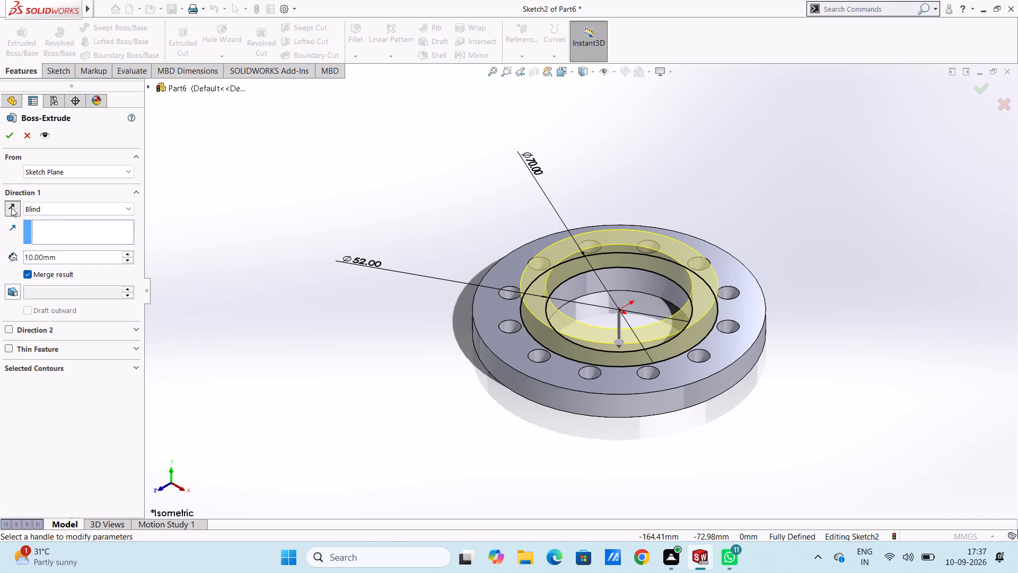
scroll(159, 251, "up", 4, "ctrl")
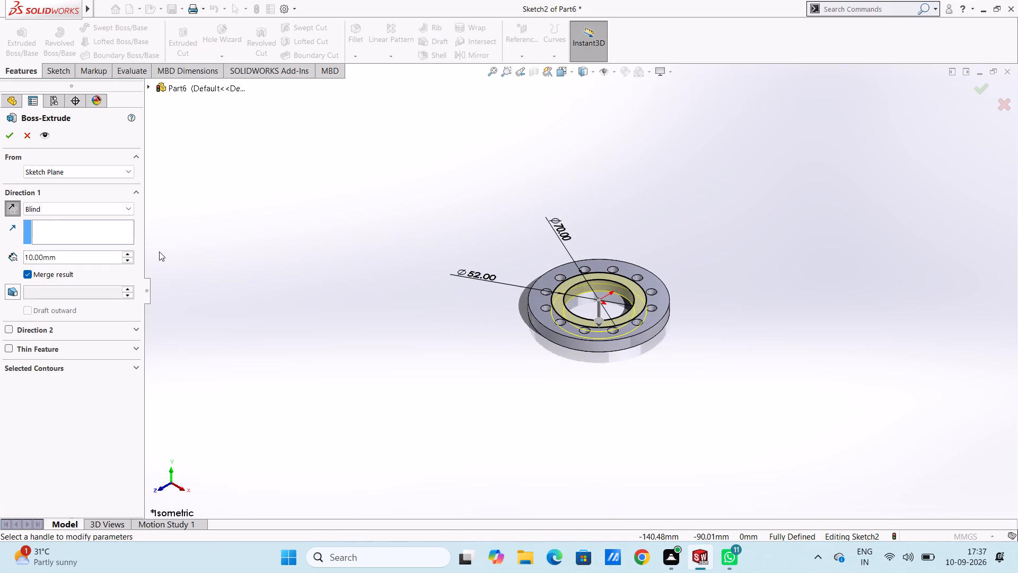
double_click(95, 257)
type("60")
key("Return")
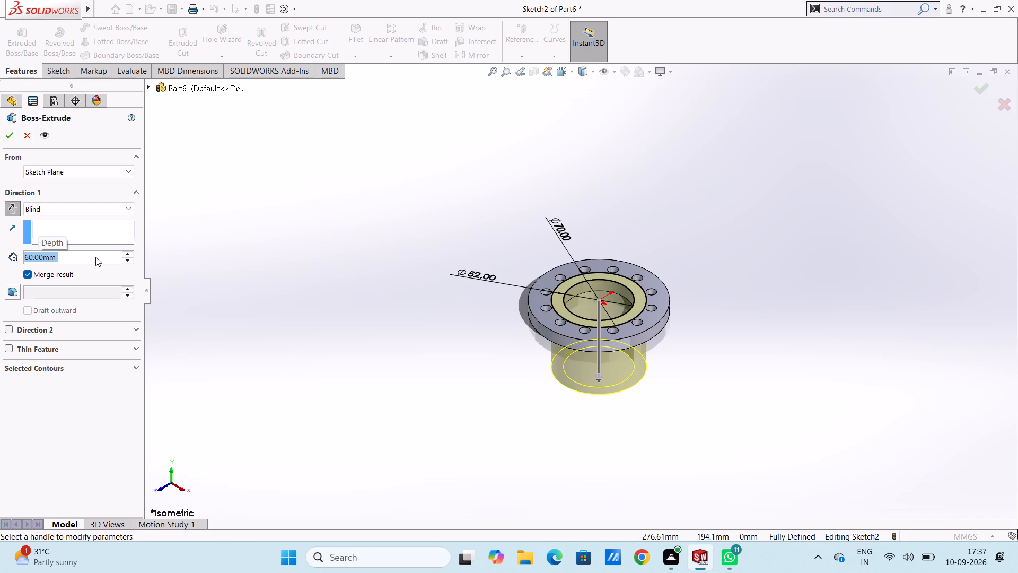
type("80")
key("Return")
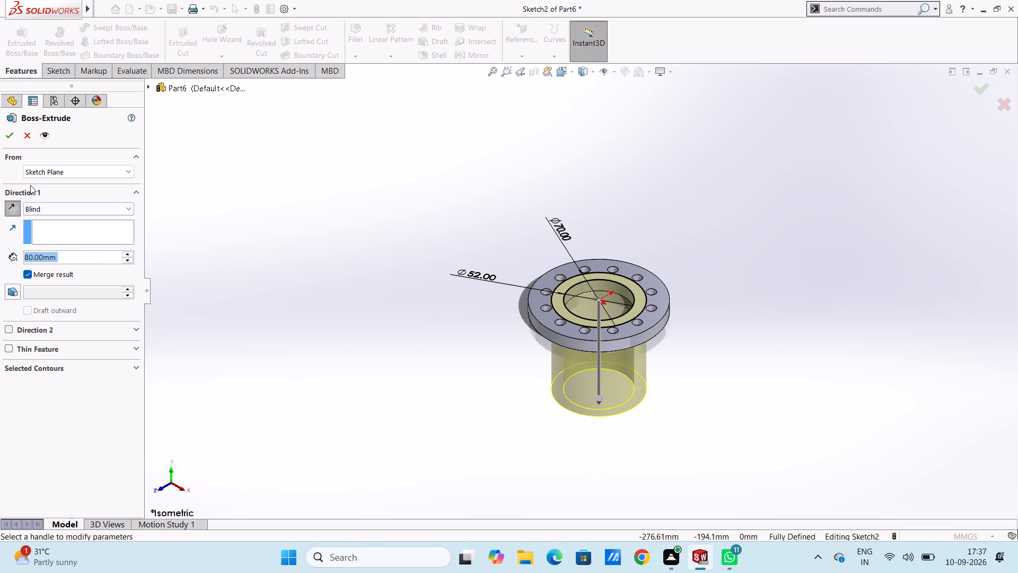
left_click(11, 138)
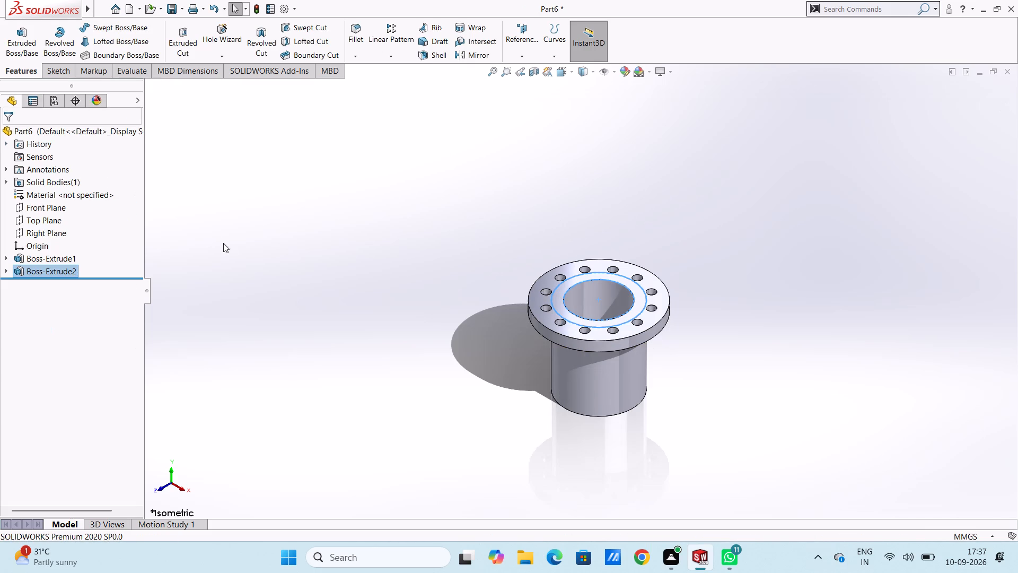
left_click(238, 250)
Examine the flanged tube from the front, back, right, top and bottom standard views.
key("ctrl+1")
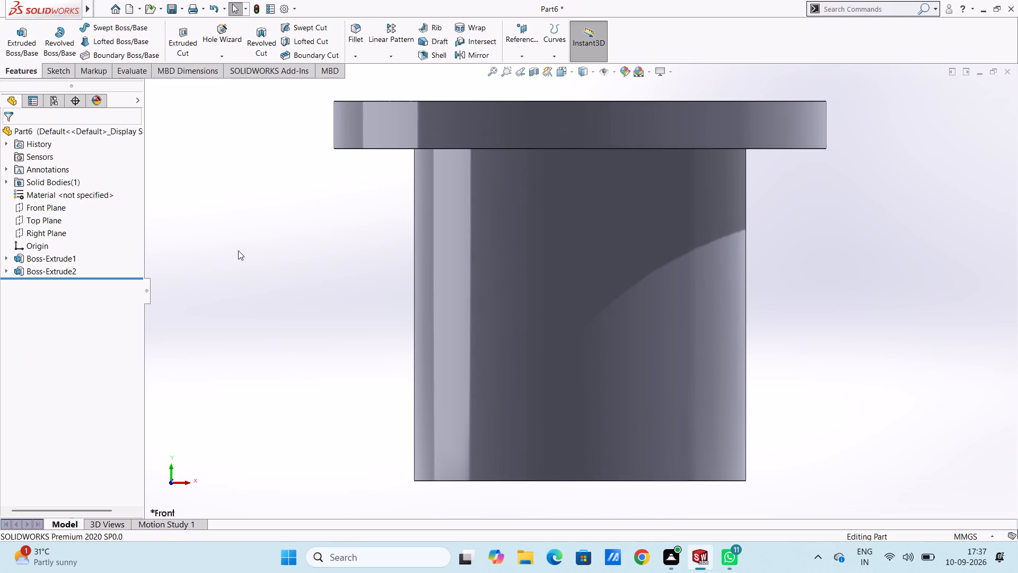
key("ctrl+5")
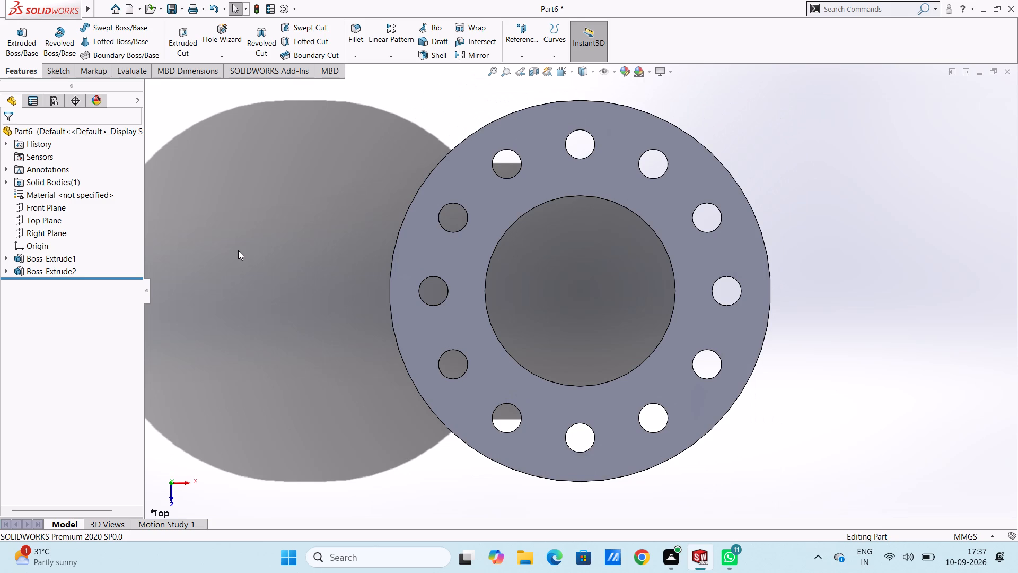
key("ctrl+1")
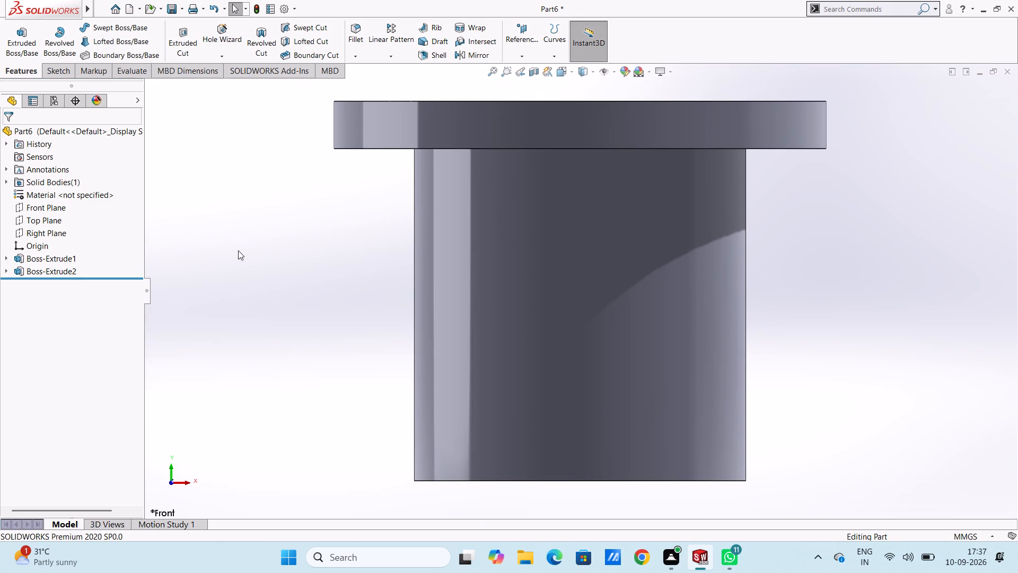
key("ctrl+5")
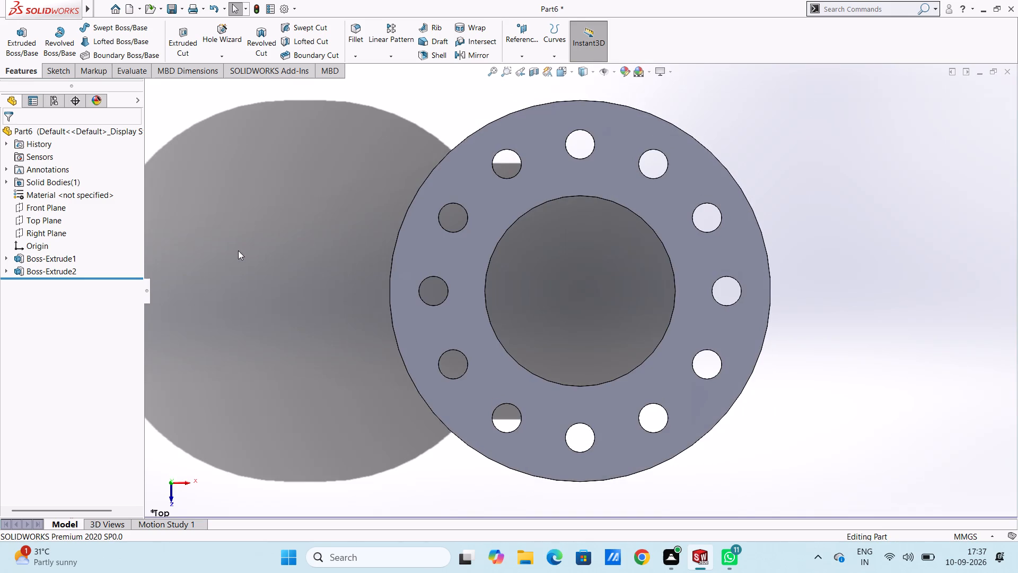
key("ctrl+1")
key("ctrl+2")
key("ctrl+3")
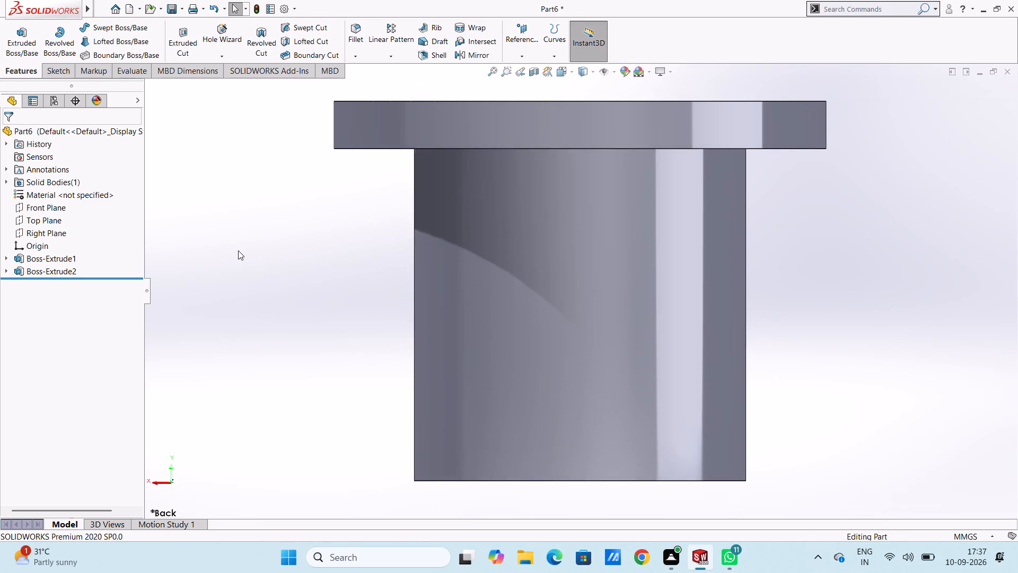
key("ctrl+4")
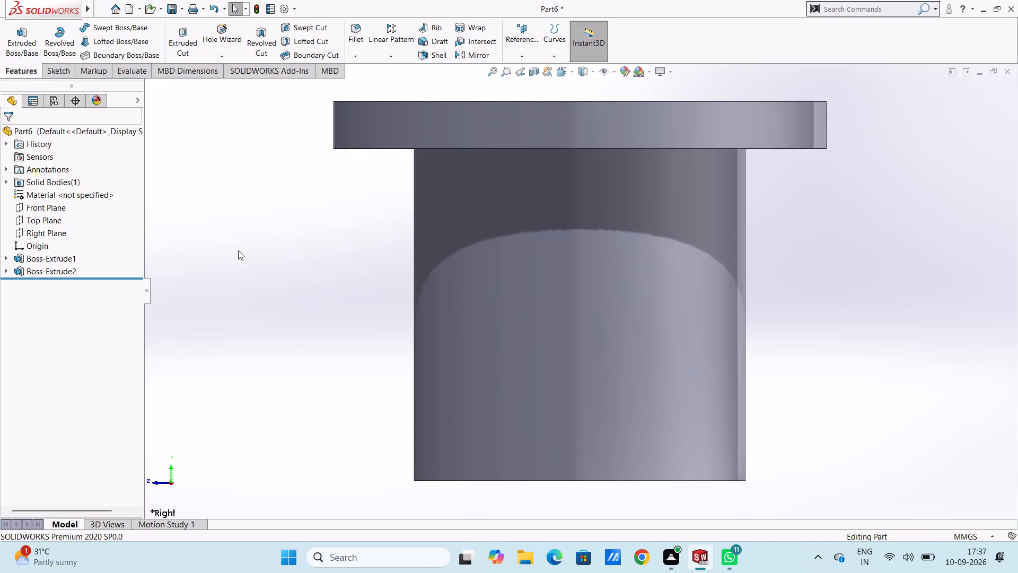
key("ctrl+1")
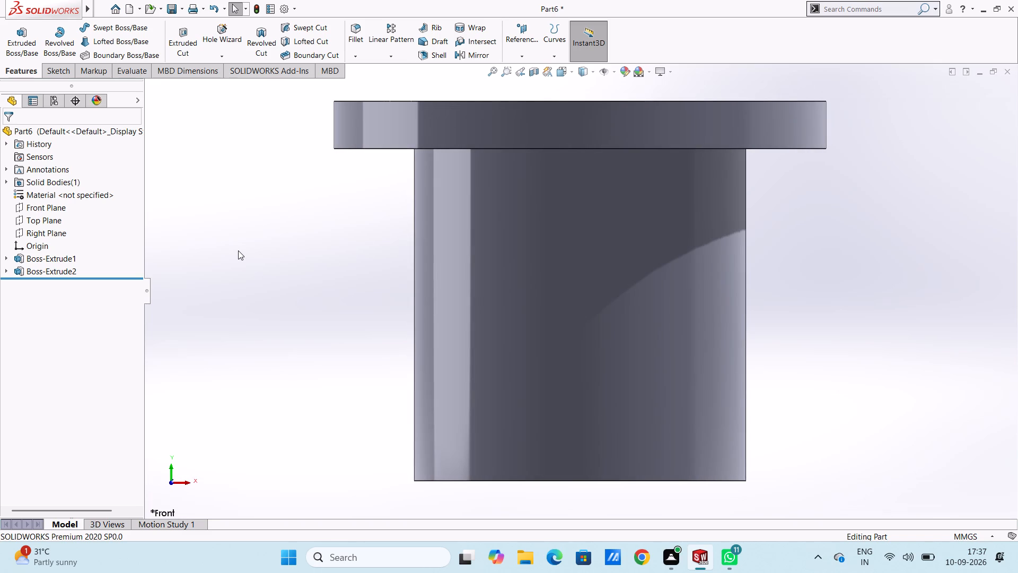
scroll(238, 250, "up", 5, "ctrl")
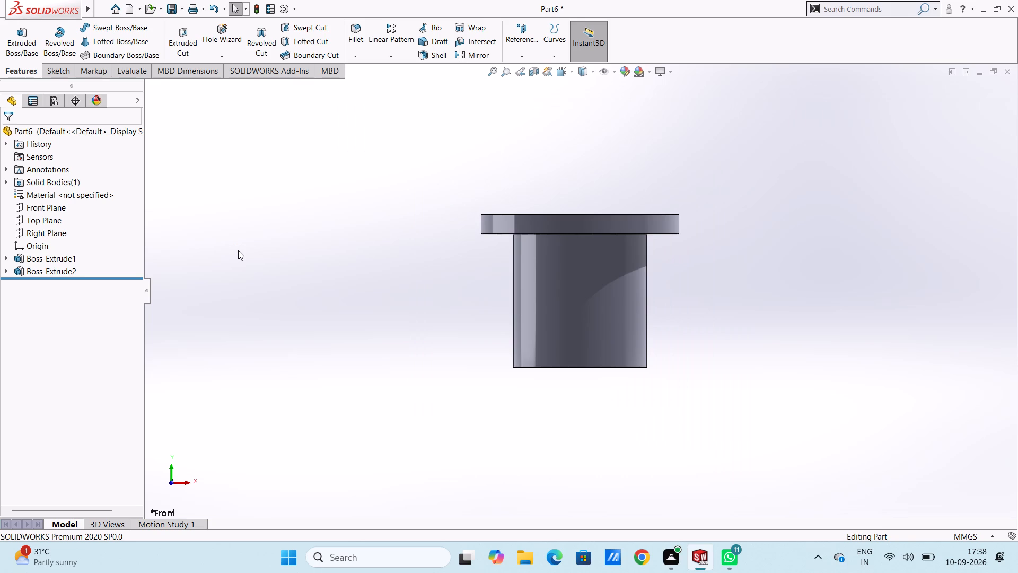
key("ctrl+6")
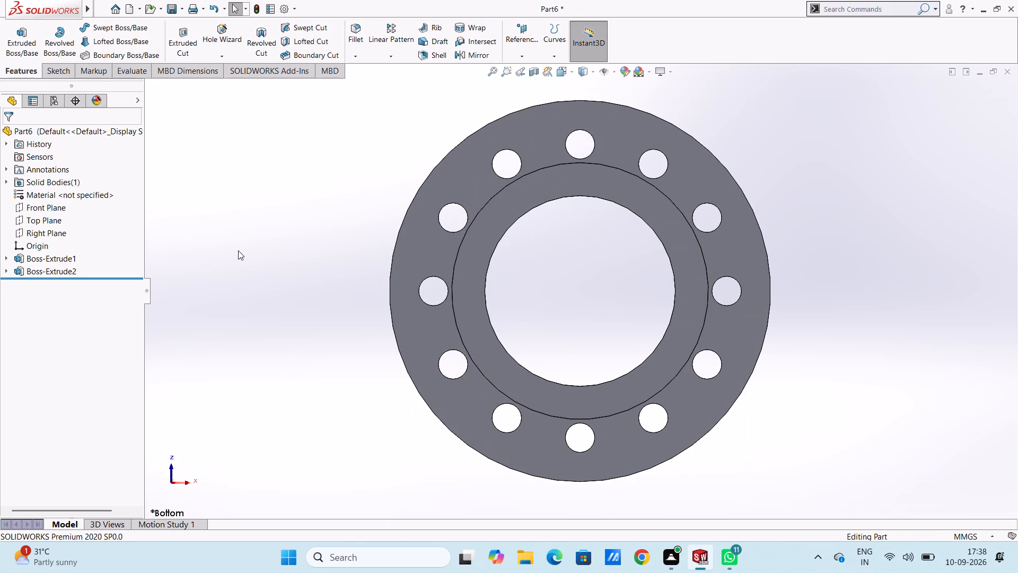
key("ctrl+5")
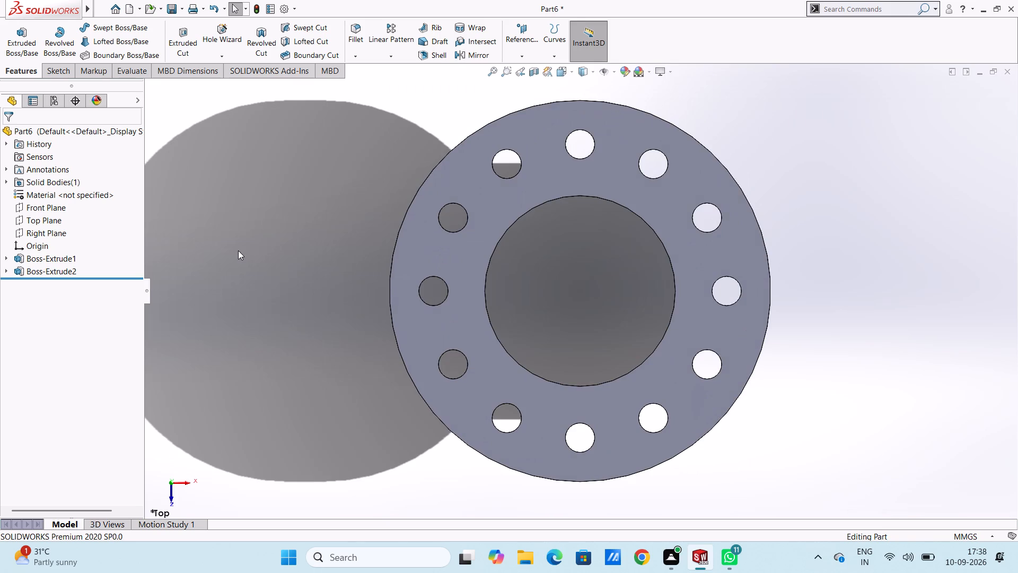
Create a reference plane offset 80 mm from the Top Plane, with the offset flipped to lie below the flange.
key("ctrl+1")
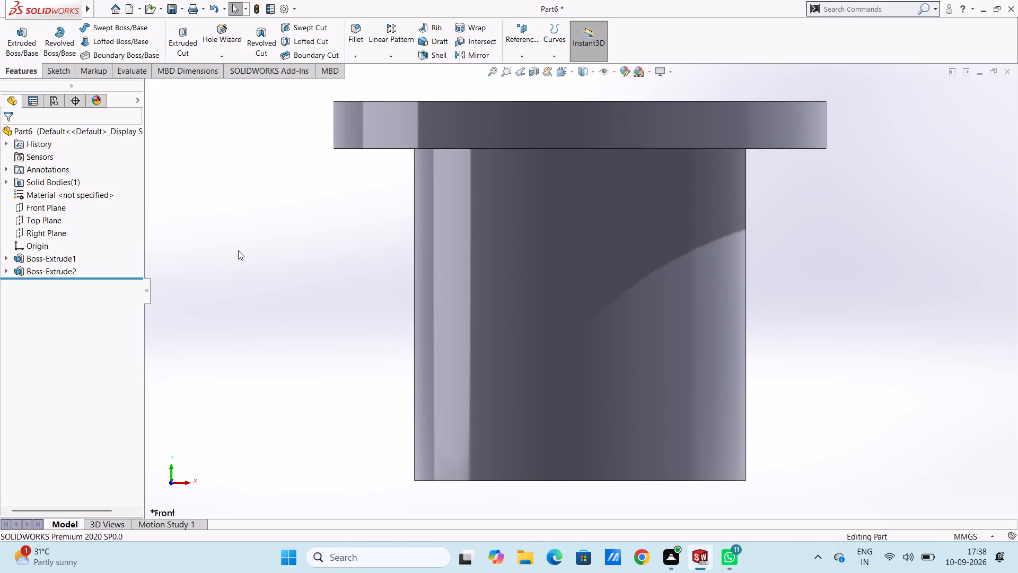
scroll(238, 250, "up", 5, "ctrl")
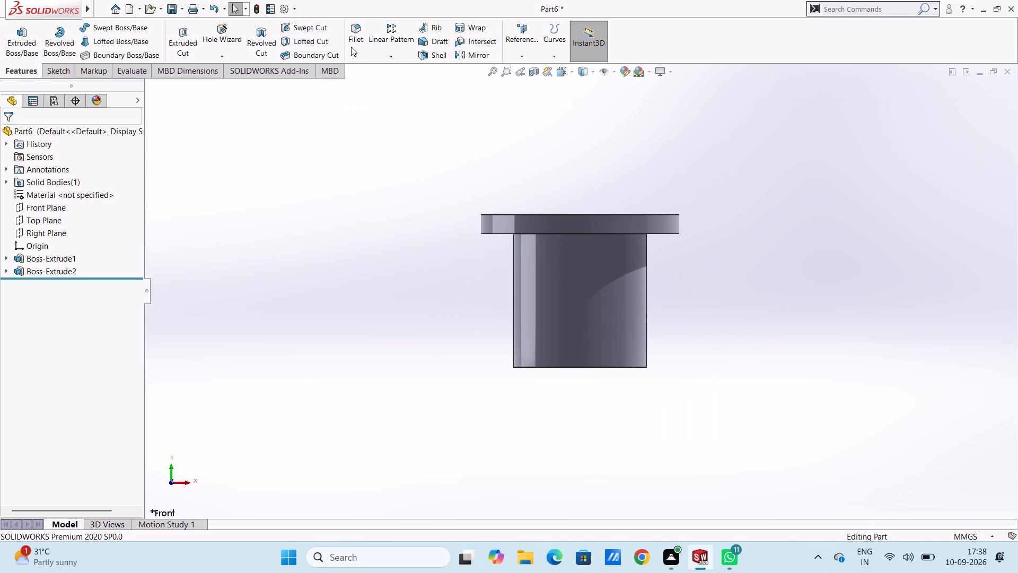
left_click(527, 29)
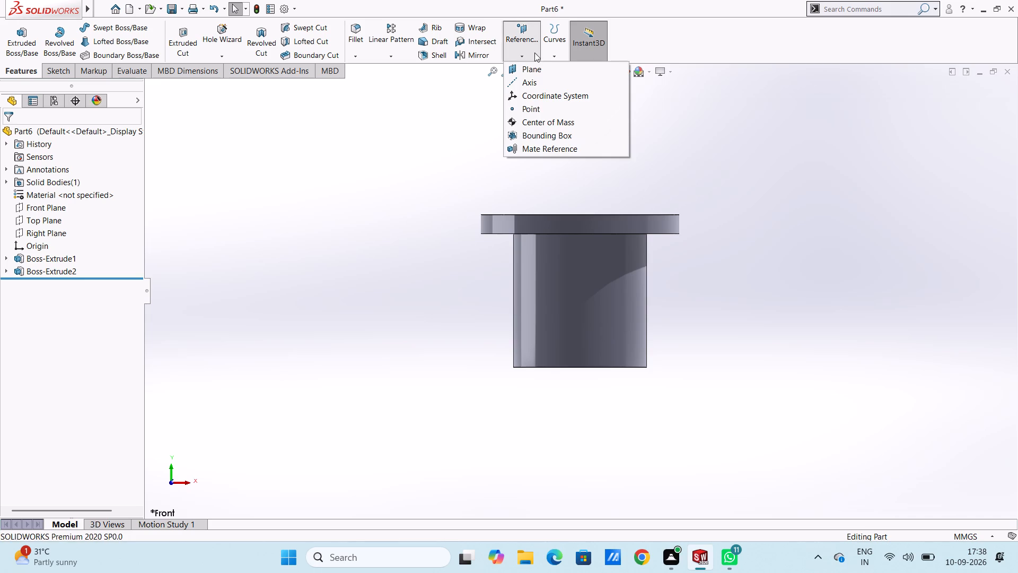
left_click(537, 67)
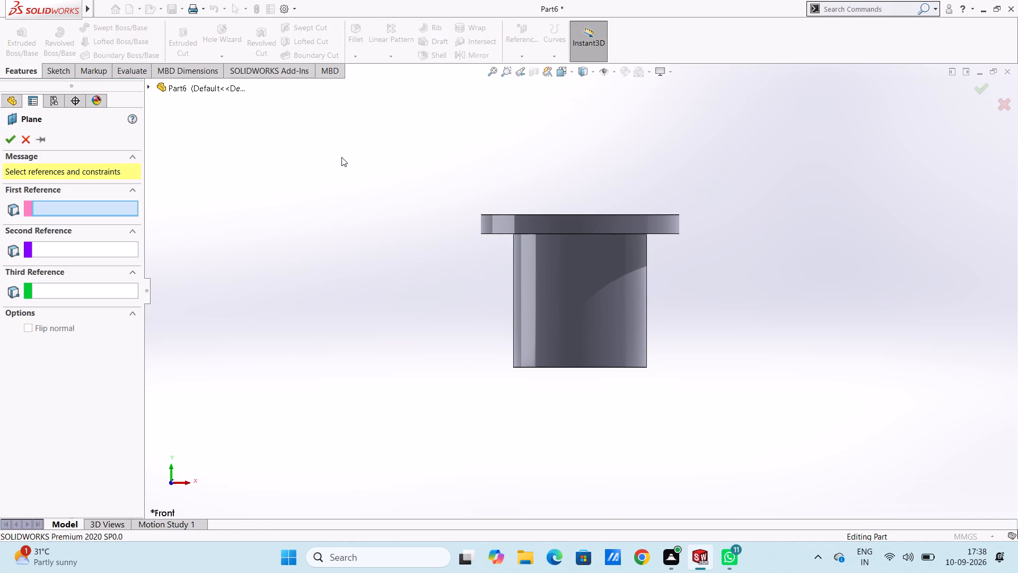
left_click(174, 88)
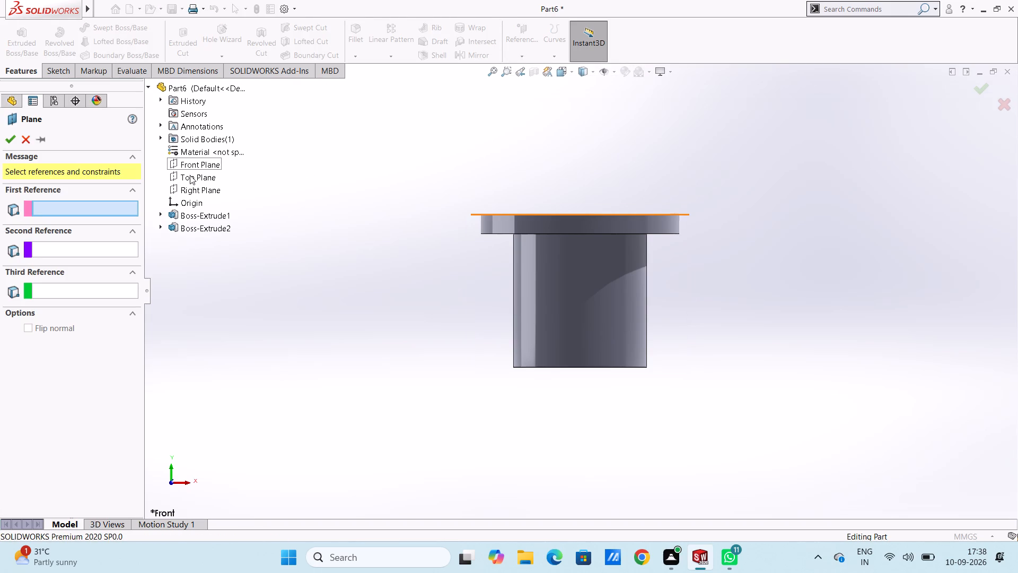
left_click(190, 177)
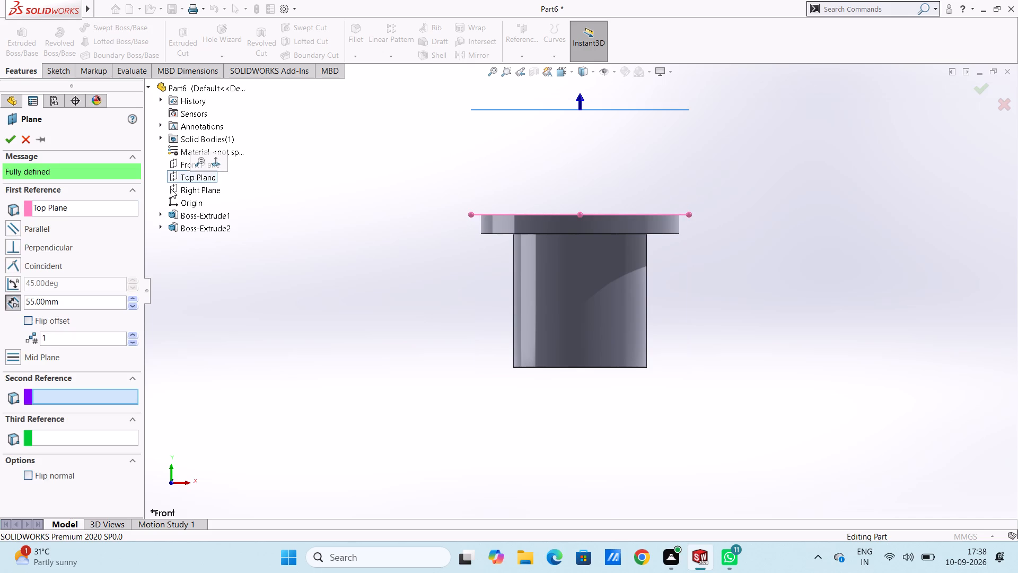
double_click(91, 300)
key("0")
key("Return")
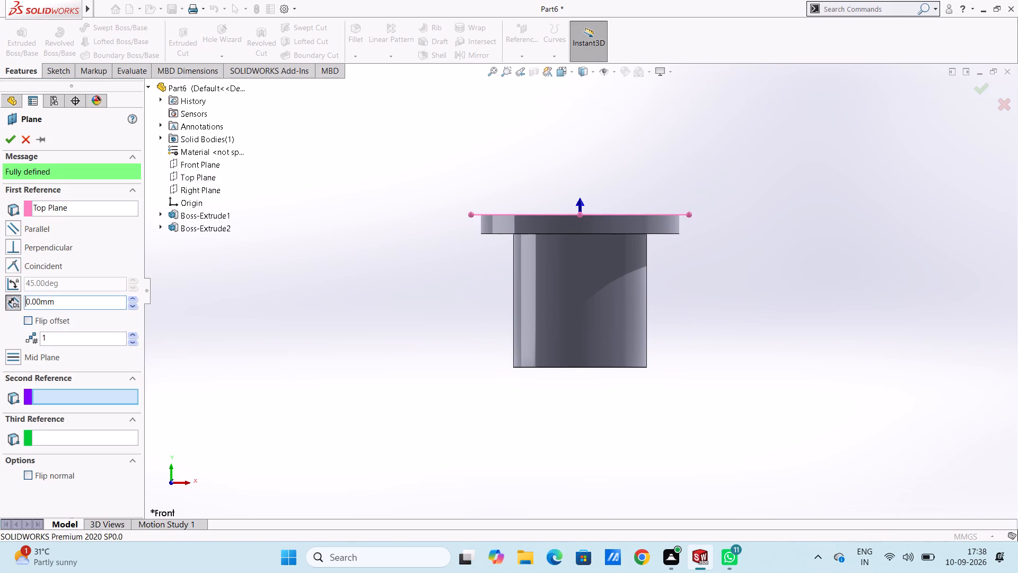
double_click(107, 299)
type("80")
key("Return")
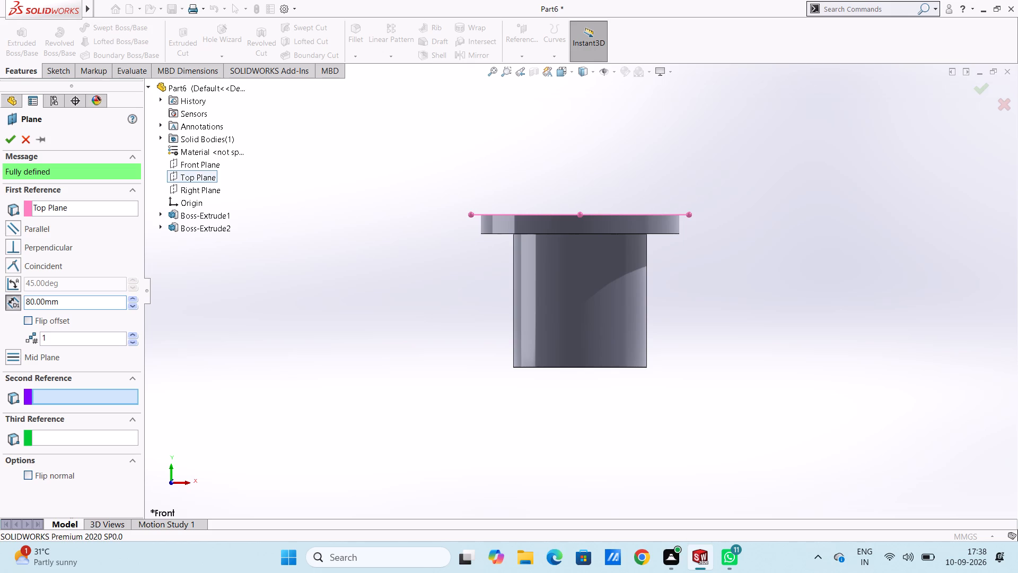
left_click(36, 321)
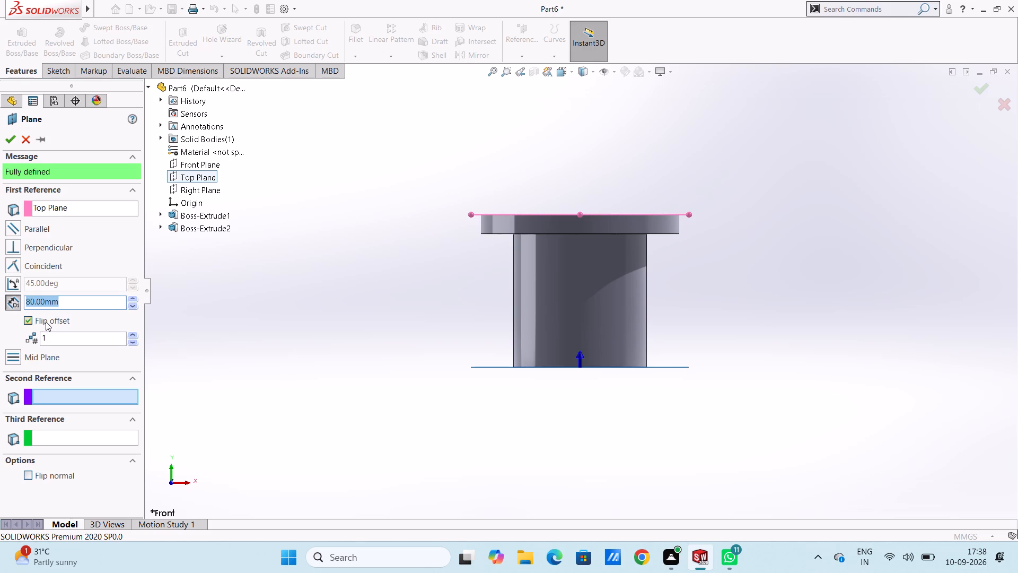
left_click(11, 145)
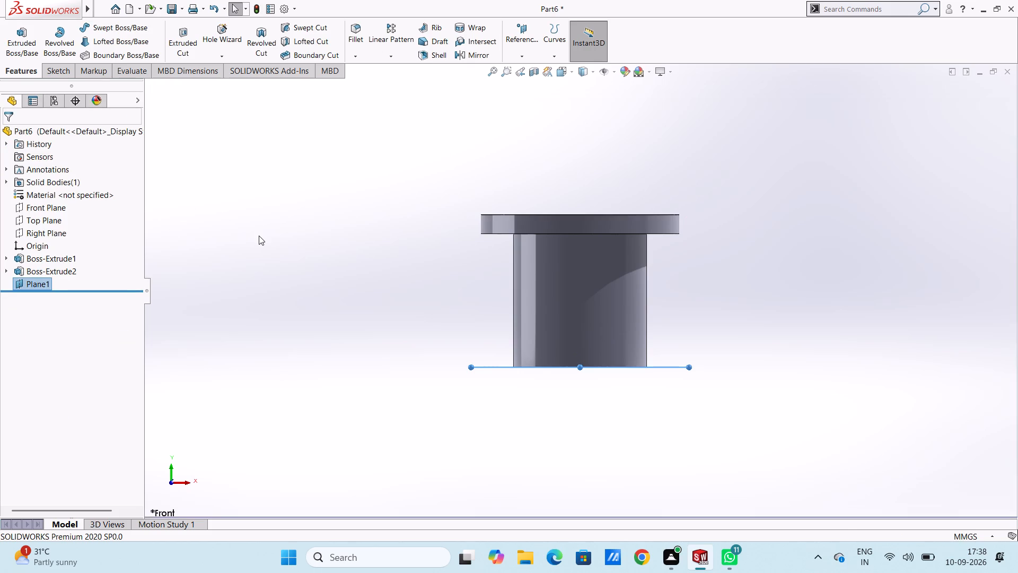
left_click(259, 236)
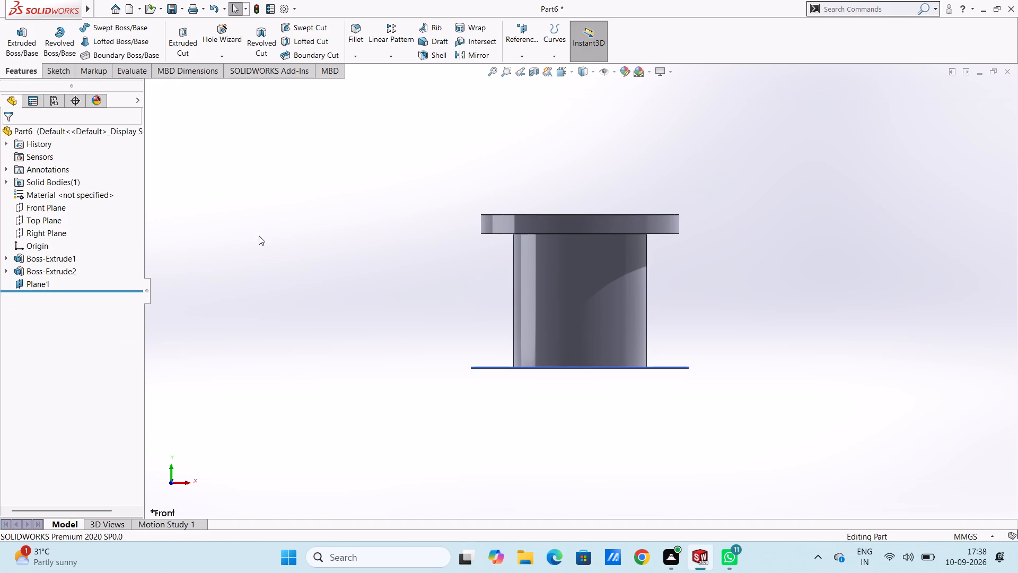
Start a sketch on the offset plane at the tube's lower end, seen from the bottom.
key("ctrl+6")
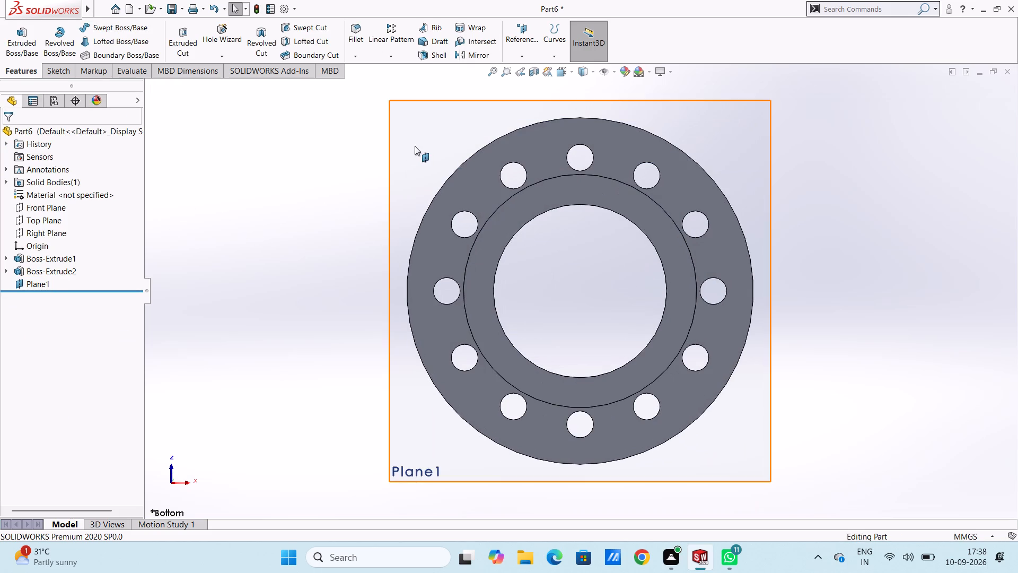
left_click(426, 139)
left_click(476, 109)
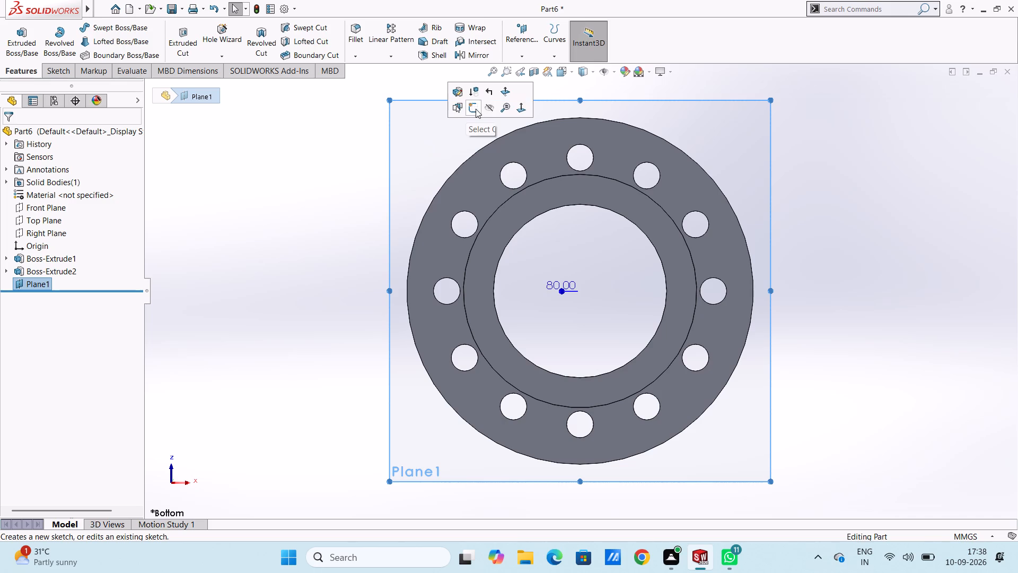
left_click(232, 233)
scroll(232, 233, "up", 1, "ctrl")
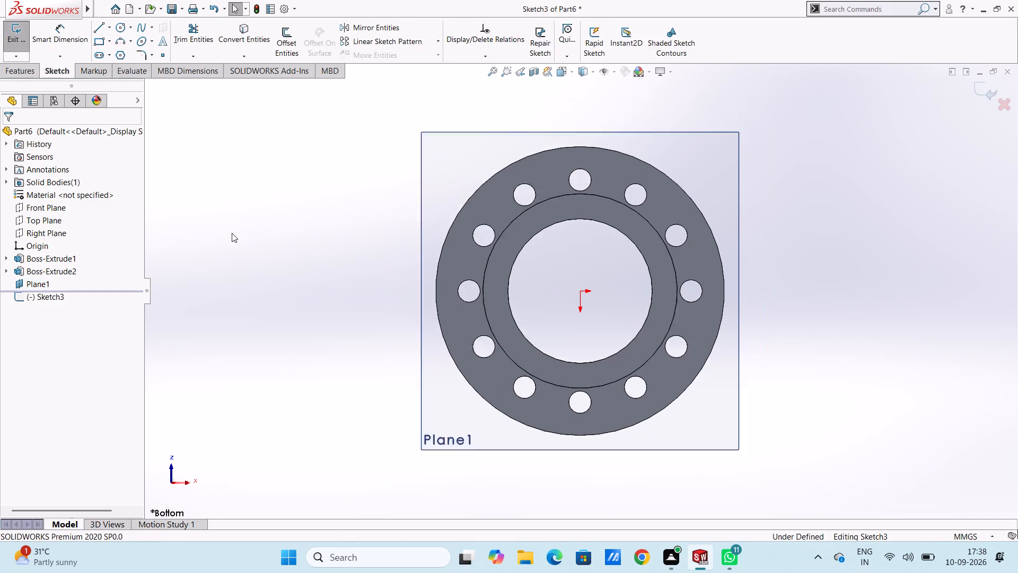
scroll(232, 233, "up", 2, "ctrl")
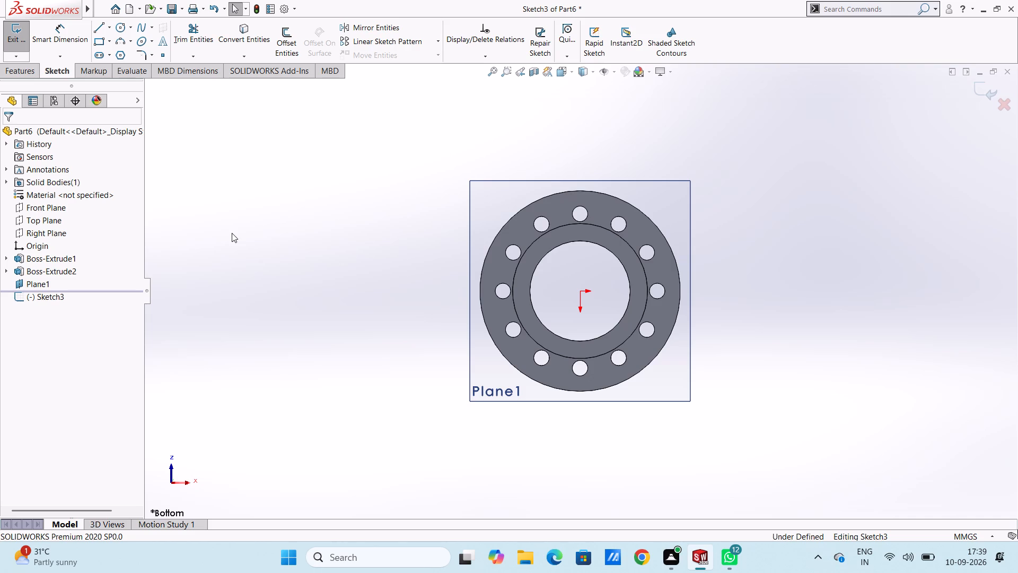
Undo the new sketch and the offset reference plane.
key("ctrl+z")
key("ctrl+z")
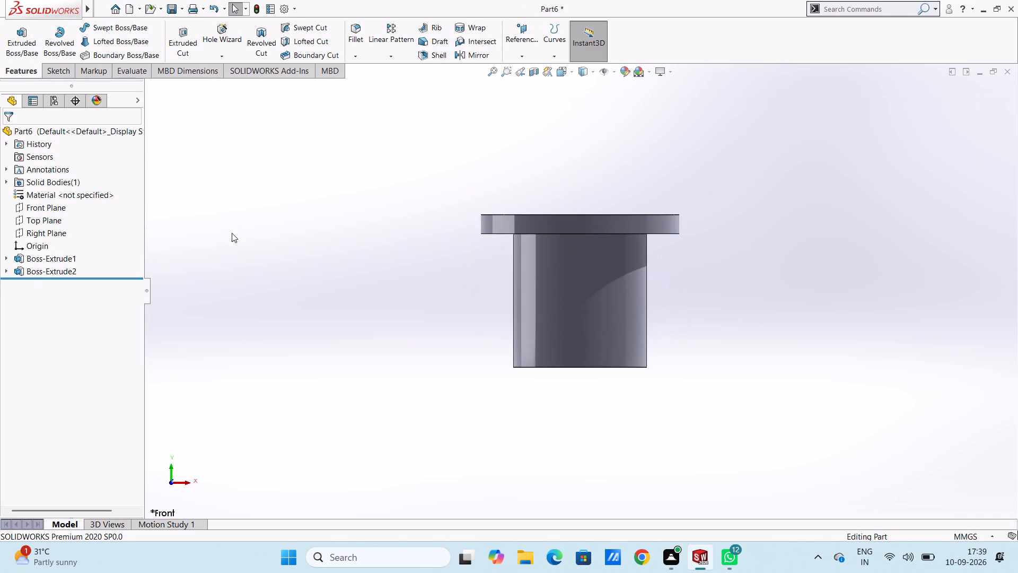
Create a reference plane offset 100 mm from the Right Plane, beside the flanged tube.
left_click(525, 30)
left_click(531, 73)
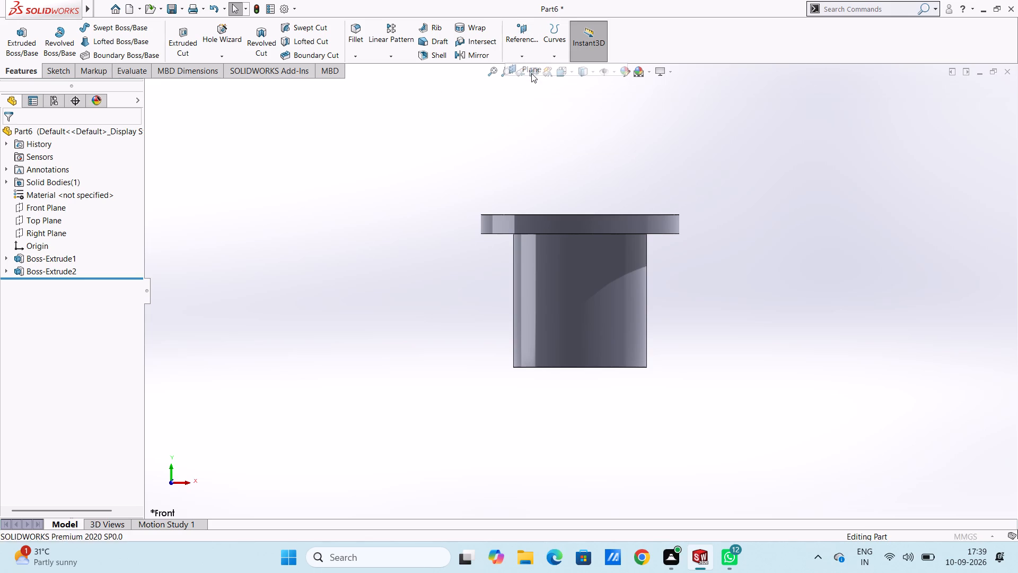
left_click(177, 91)
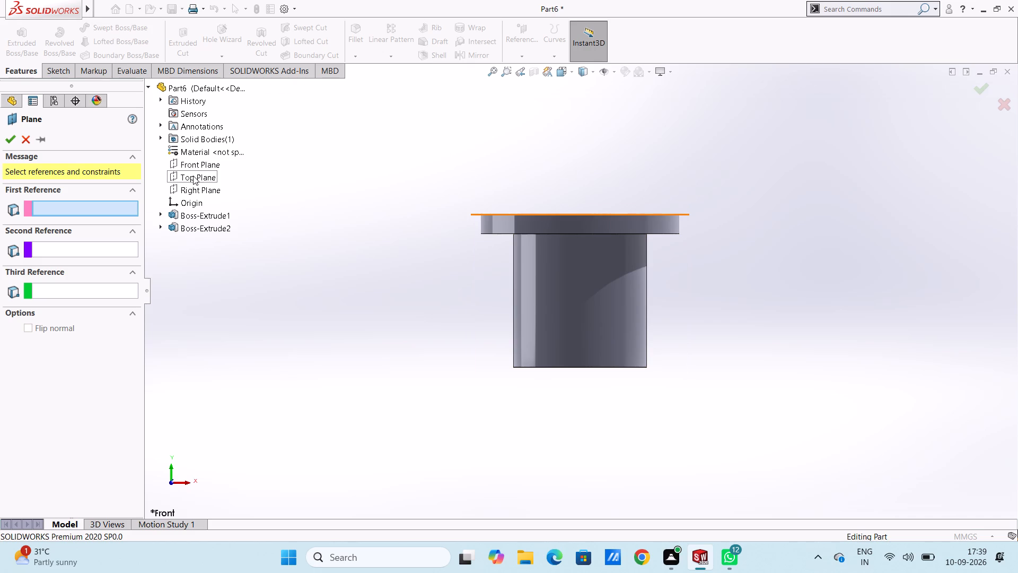
left_click(191, 185)
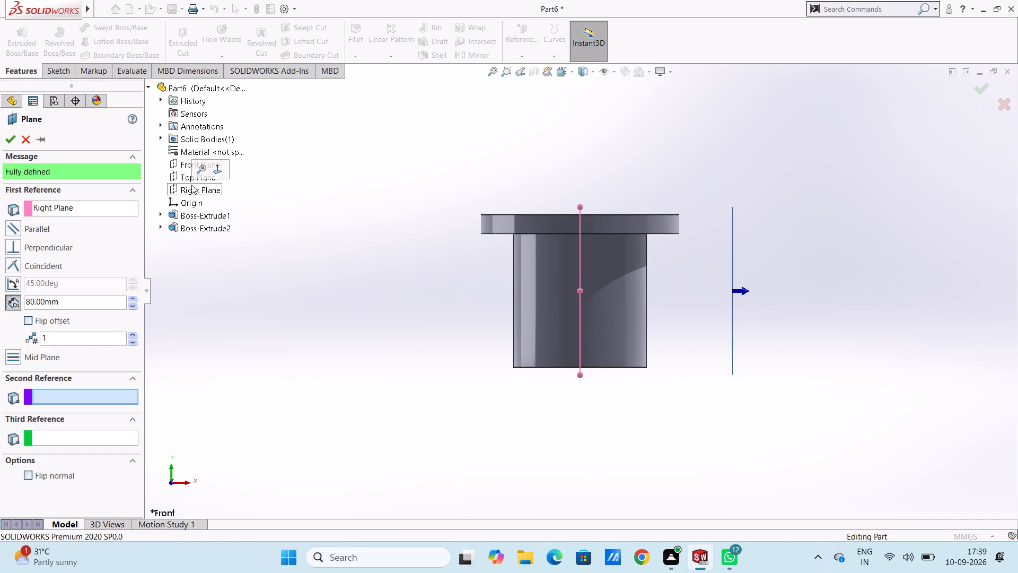
double_click(102, 297)
type("100")
key("Return")
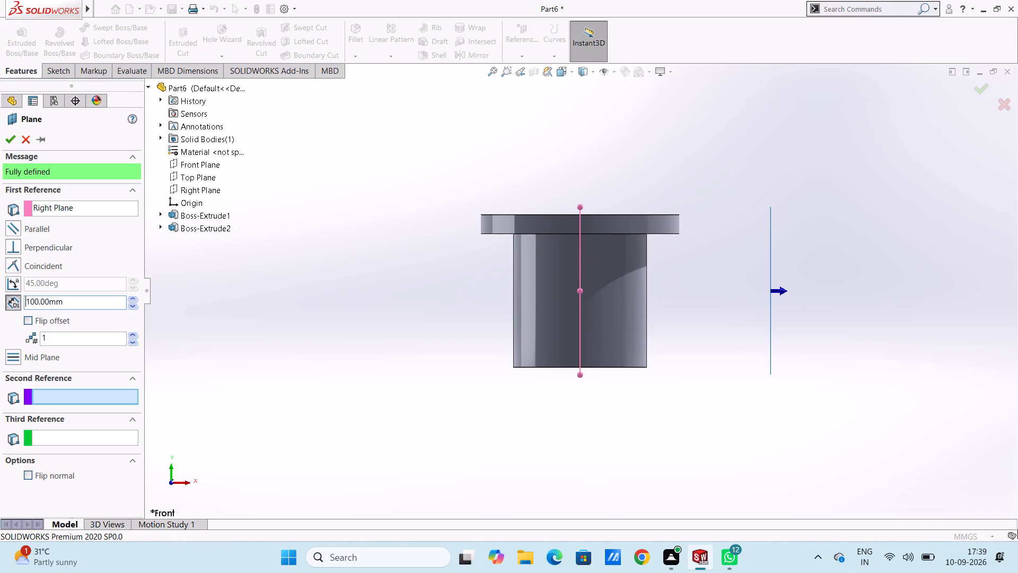
left_click(11, 138)
left_click(358, 272)
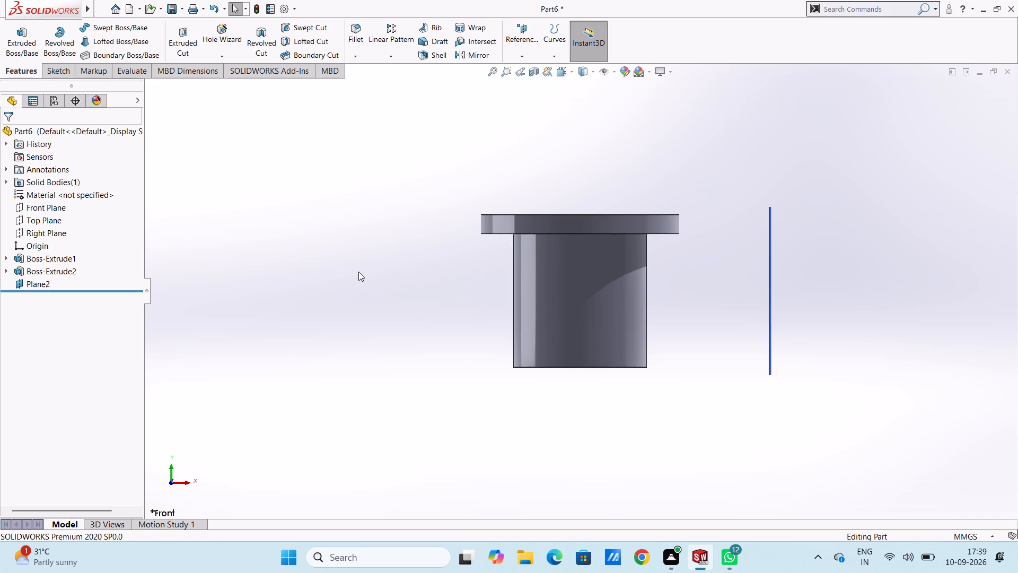
Show the flanged tube in the Right standard view, facing the new offset plane.
key("ctrl+4")
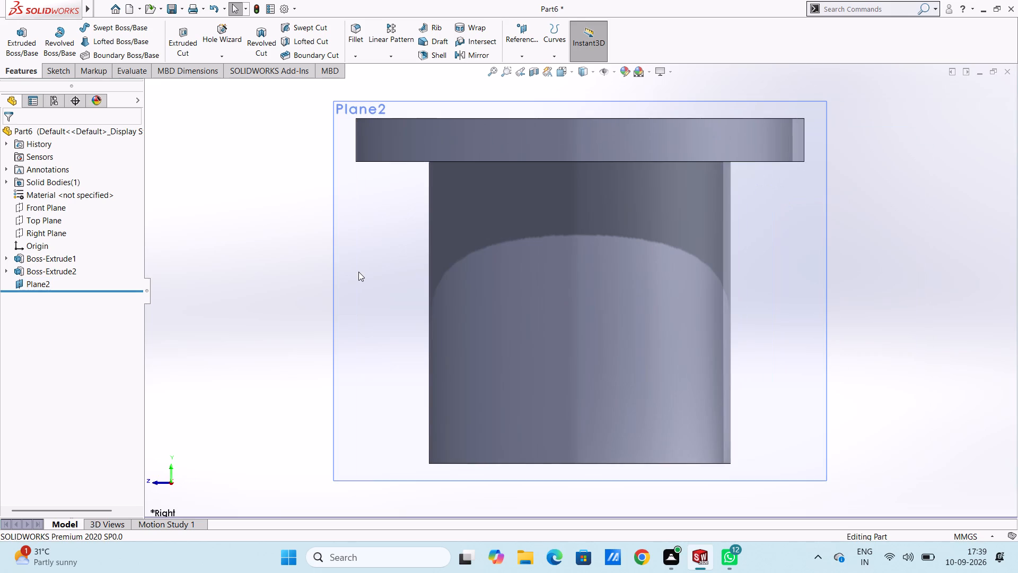
scroll(358, 272, "up", 6, "ctrl")
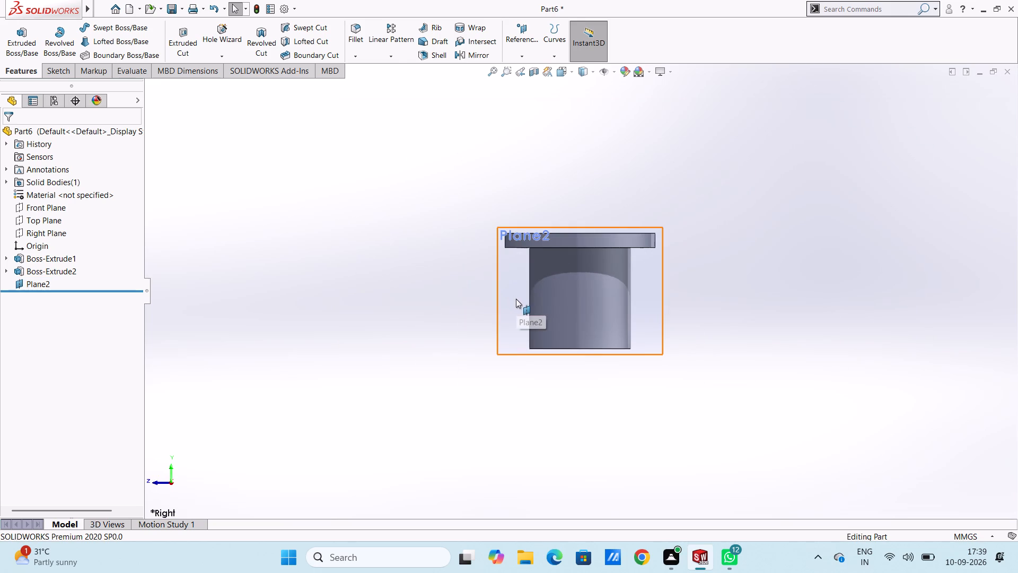
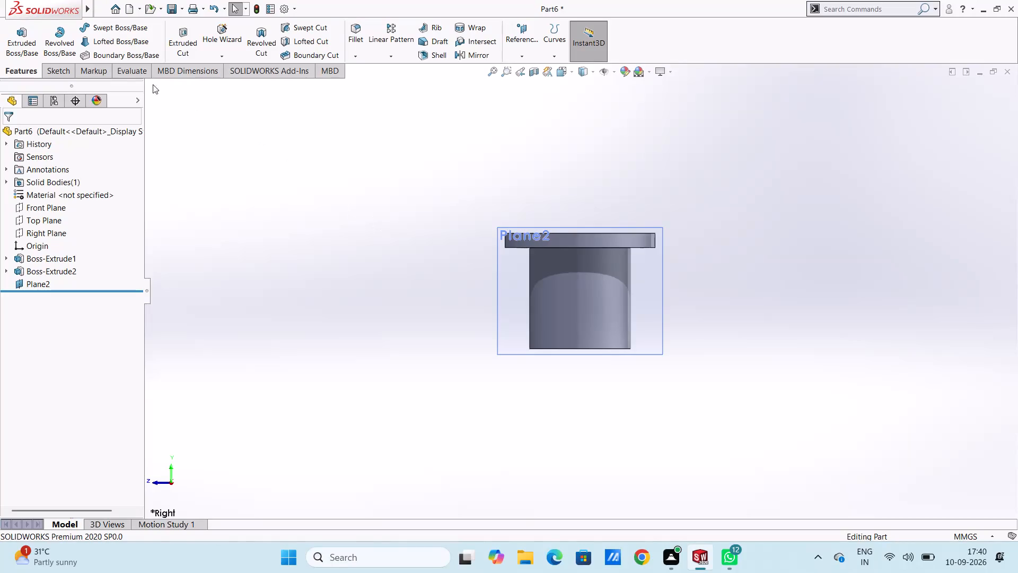
Start a sketch on the offset plane and draw a 52 mm radius circle centred about 104 mm directly below the origin.
left_click(505, 306)
left_click(557, 278)
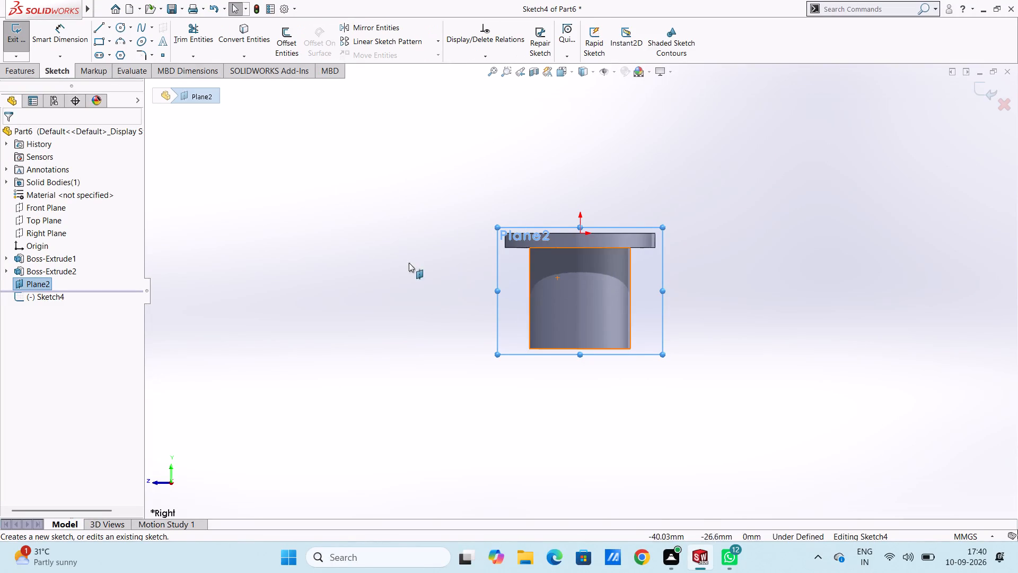
left_click(278, 254)
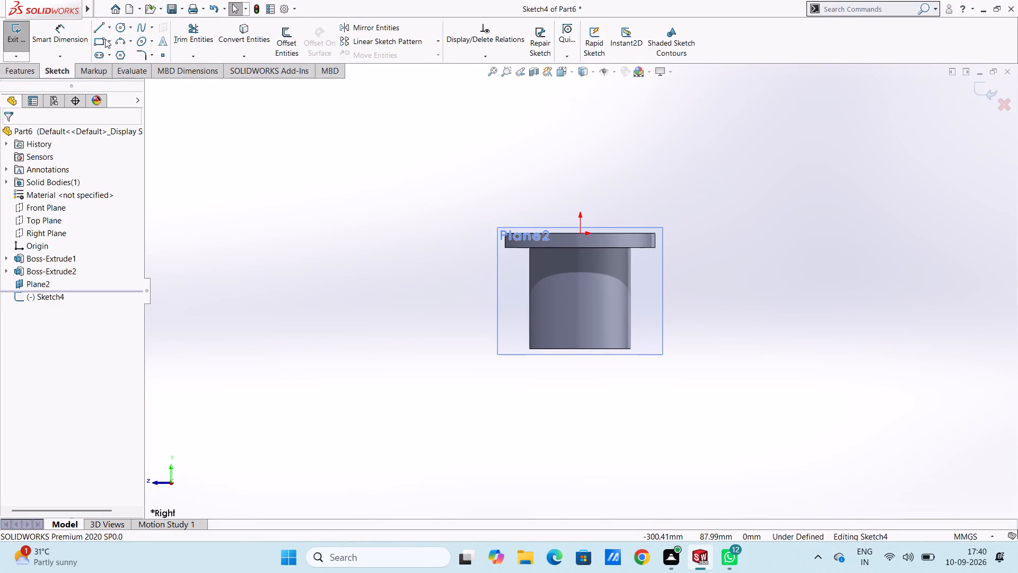
left_click(120, 28)
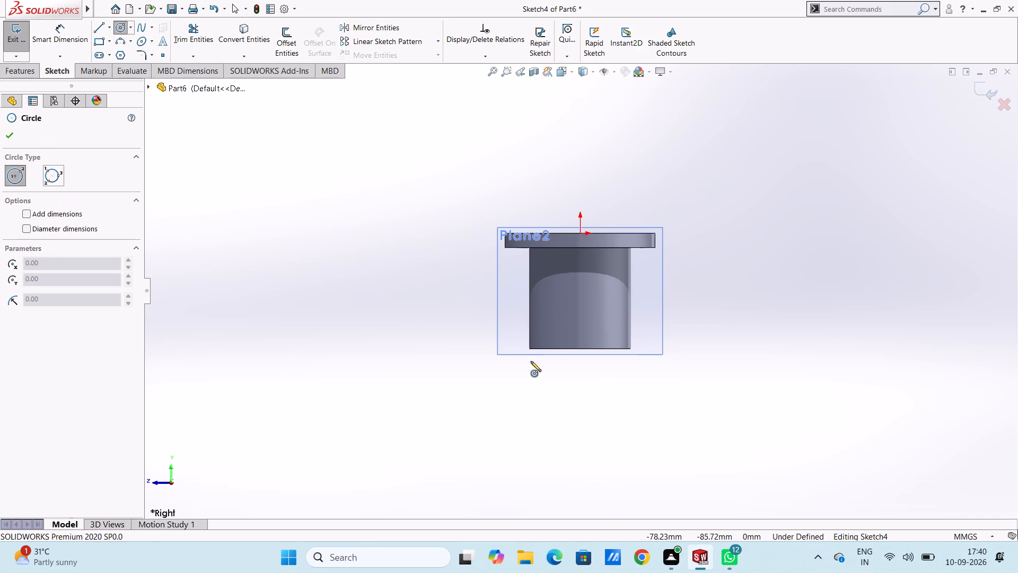
left_click(581, 384)
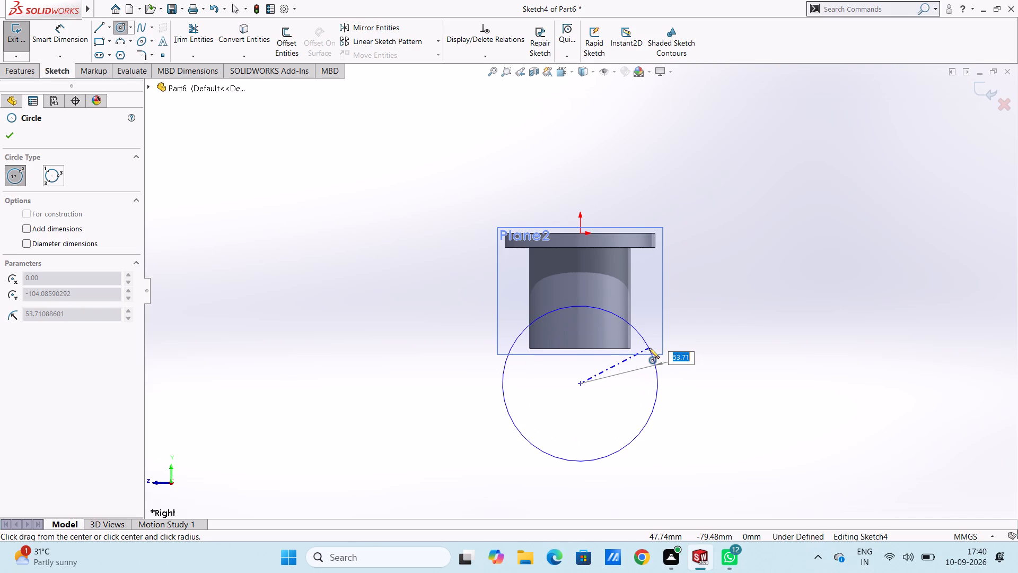
type("52")
key("Return")
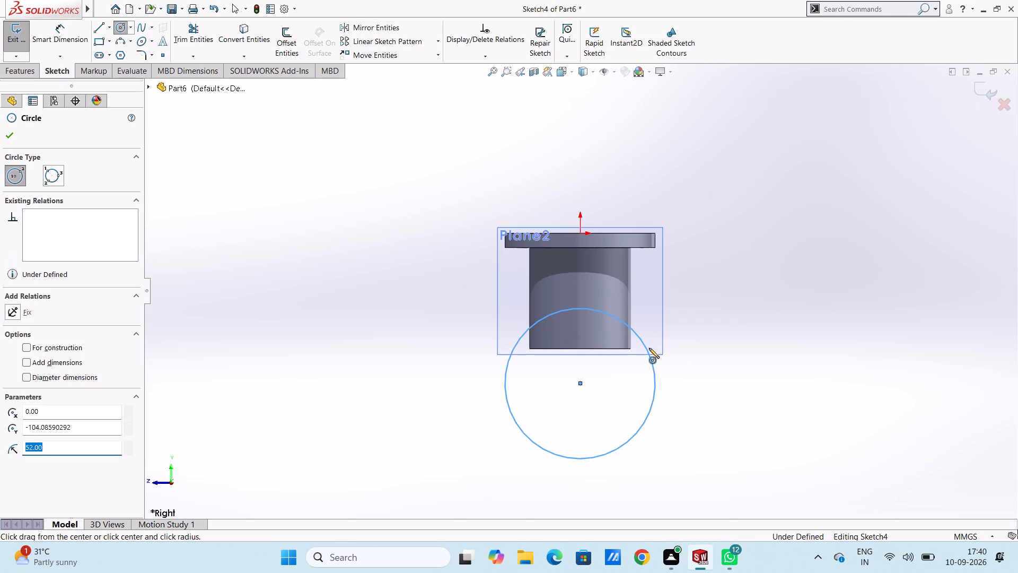
Draw a concentric circle of 26 mm radius inside the first circle.
left_click(581, 385)
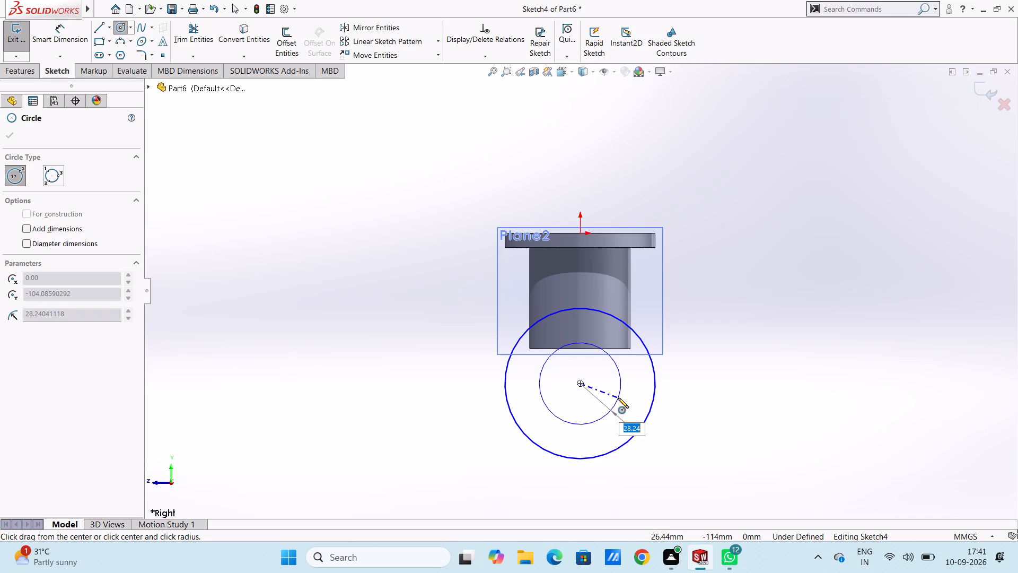
key("2")
key("6")
key("Return")
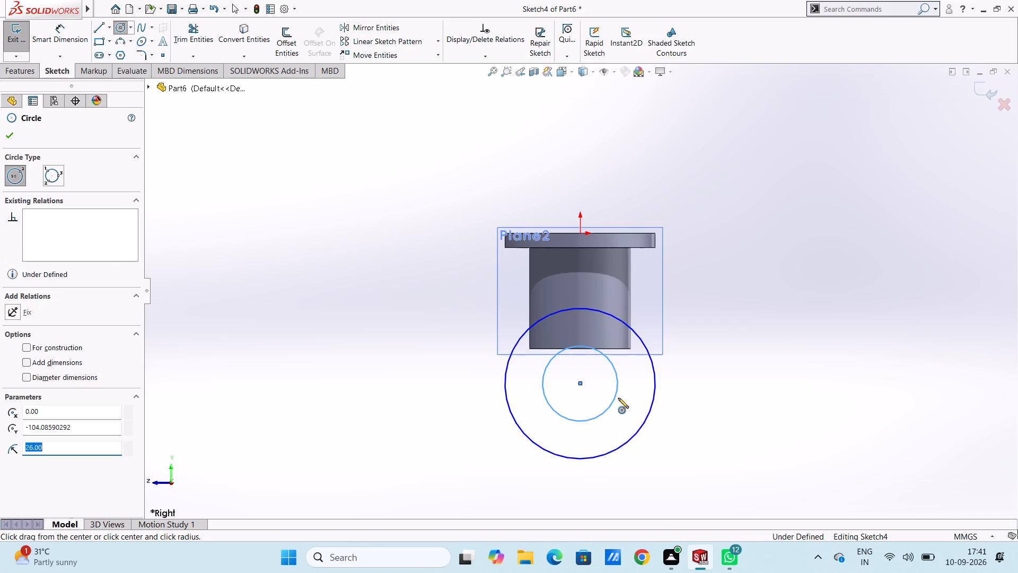
key("Escape")
key("Escape")
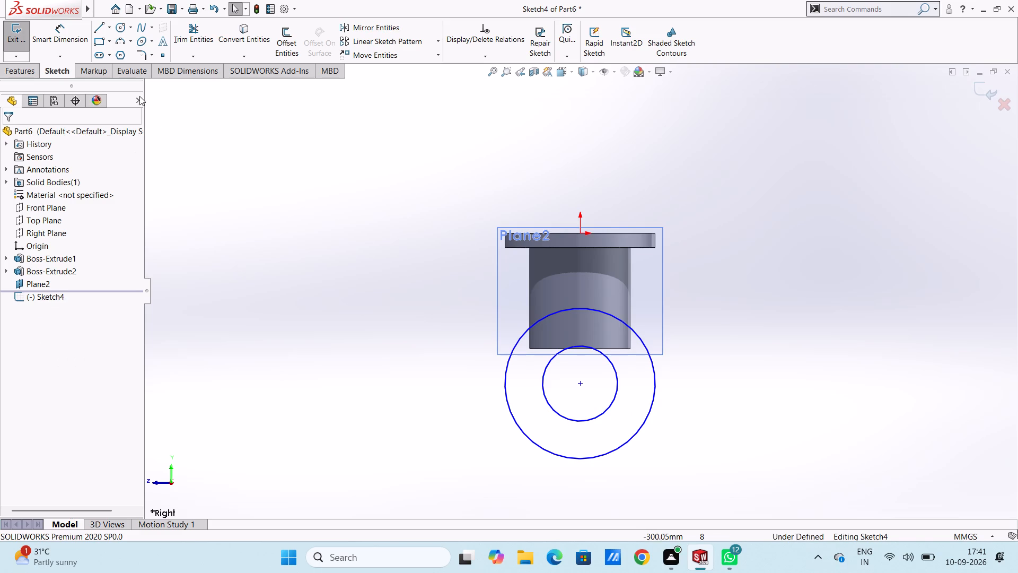
Draw a third concentric circle with a radius of 80 mm around the same centre.
left_click(118, 29)
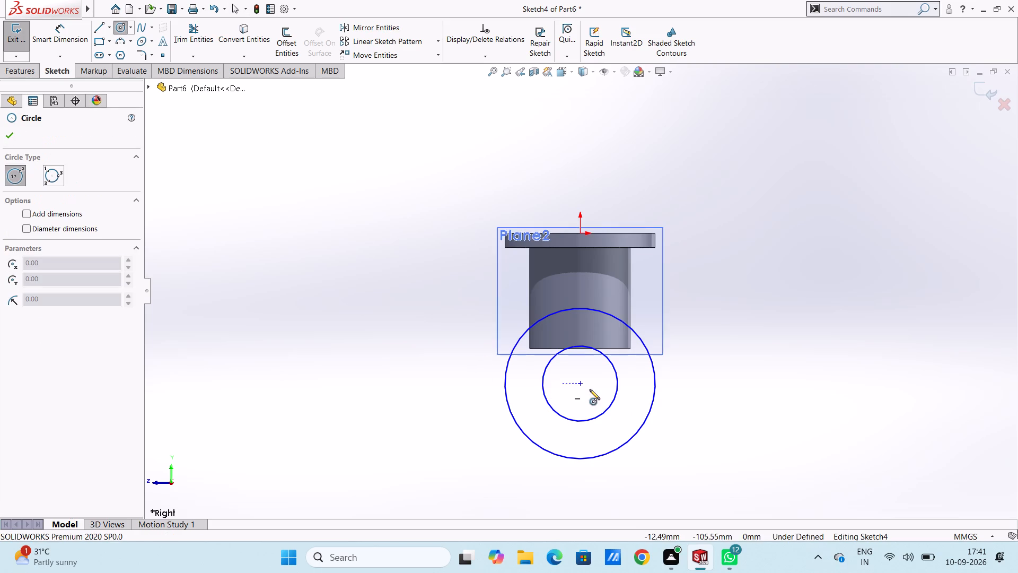
left_click(581, 383)
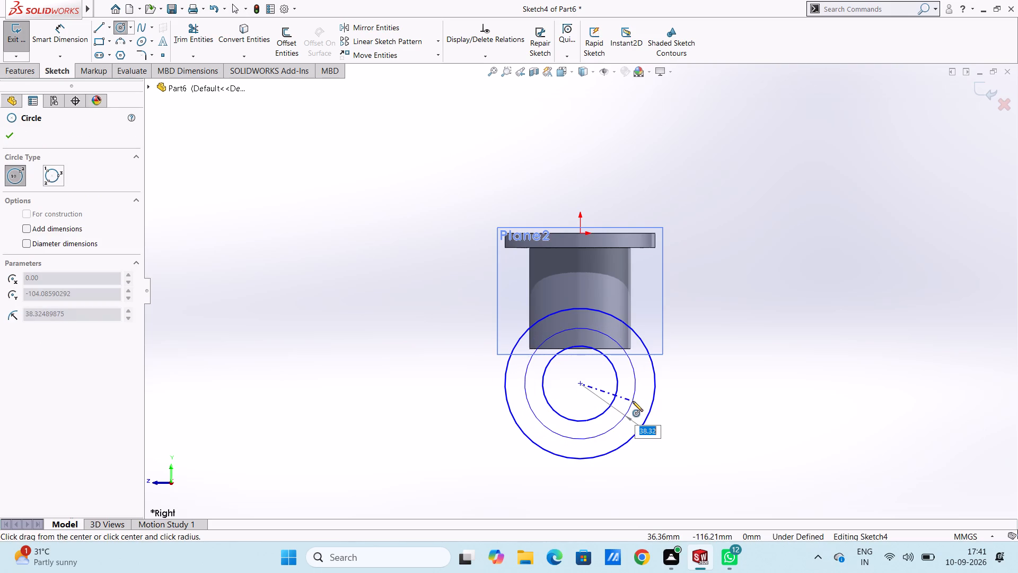
type("80")
key("Return")
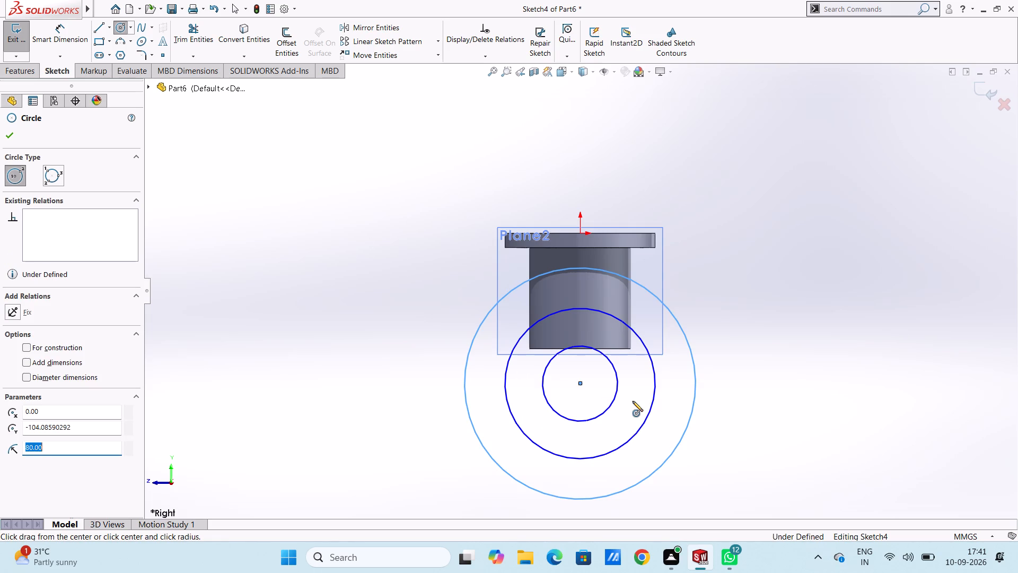
key("Escape")
key("Escape")
key("Escape")
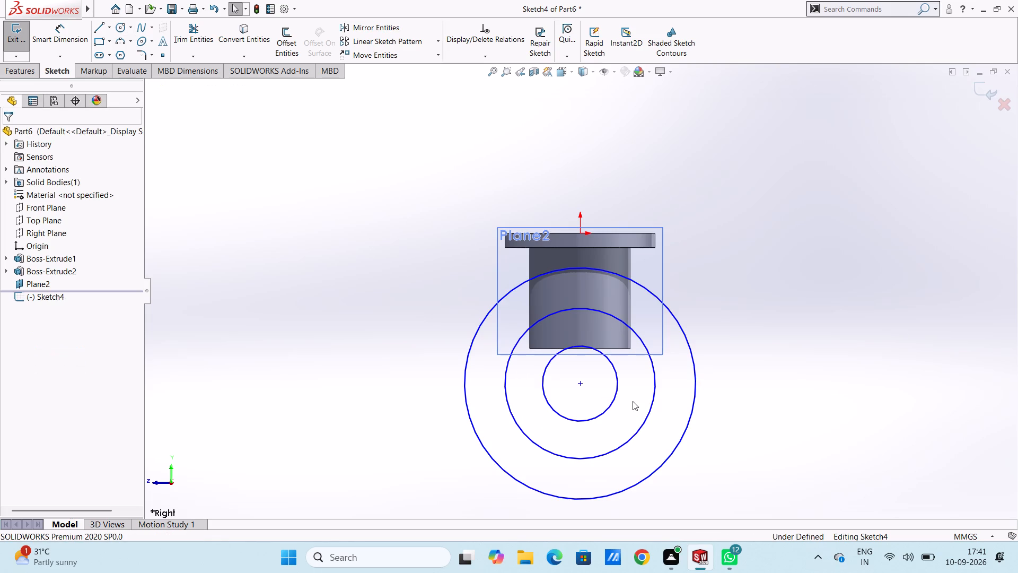
Dimension the outermost circle and set its diameter to 80 mm.
left_click(72, 33)
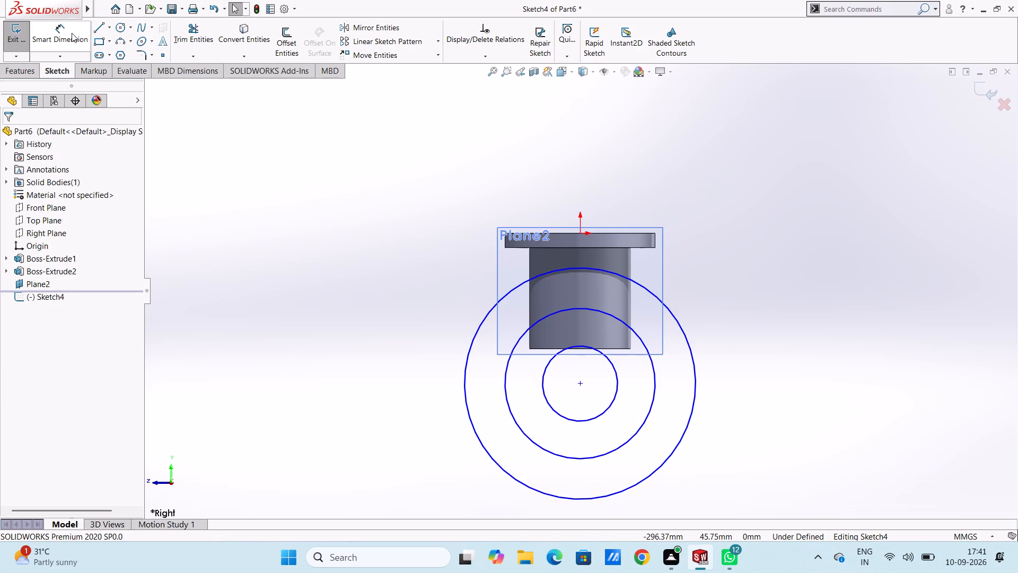
left_click(475, 336)
left_click(327, 195)
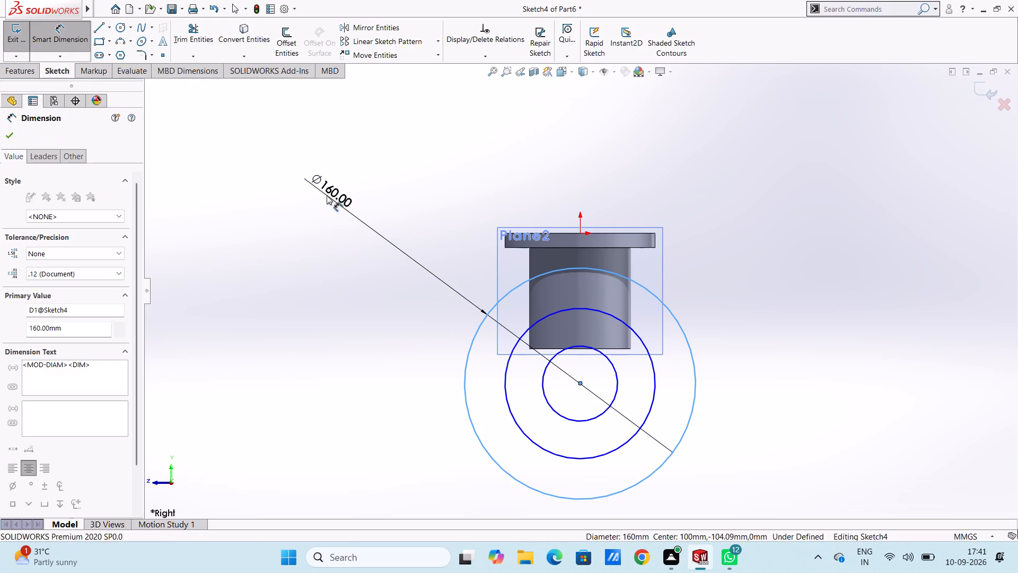
type("80")
key("Return")
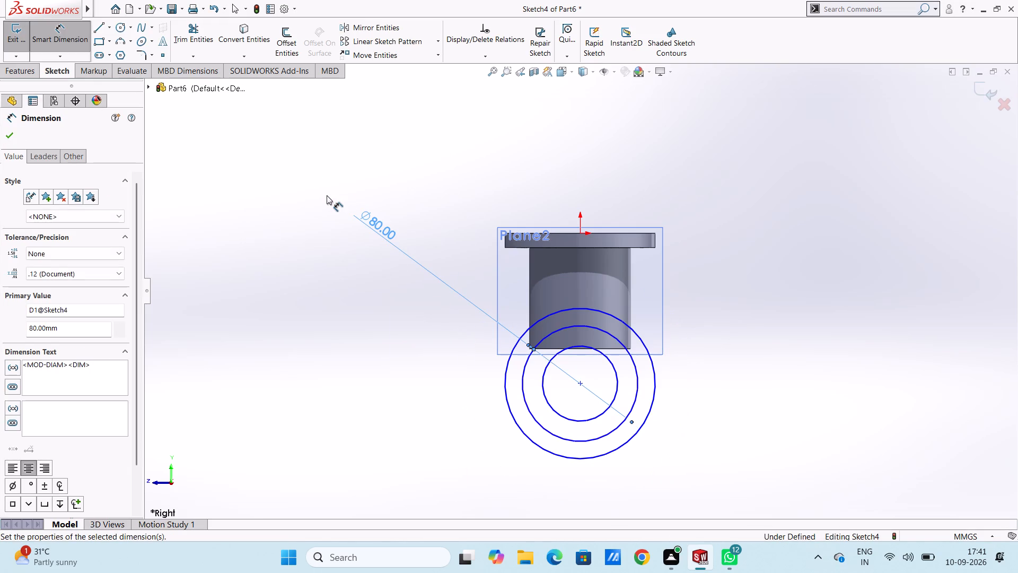
Dimension the diameters of the remaining two concentric circles, the largest and the smallest, keeping their drawn sizes.
left_click(510, 361)
left_click(298, 244)
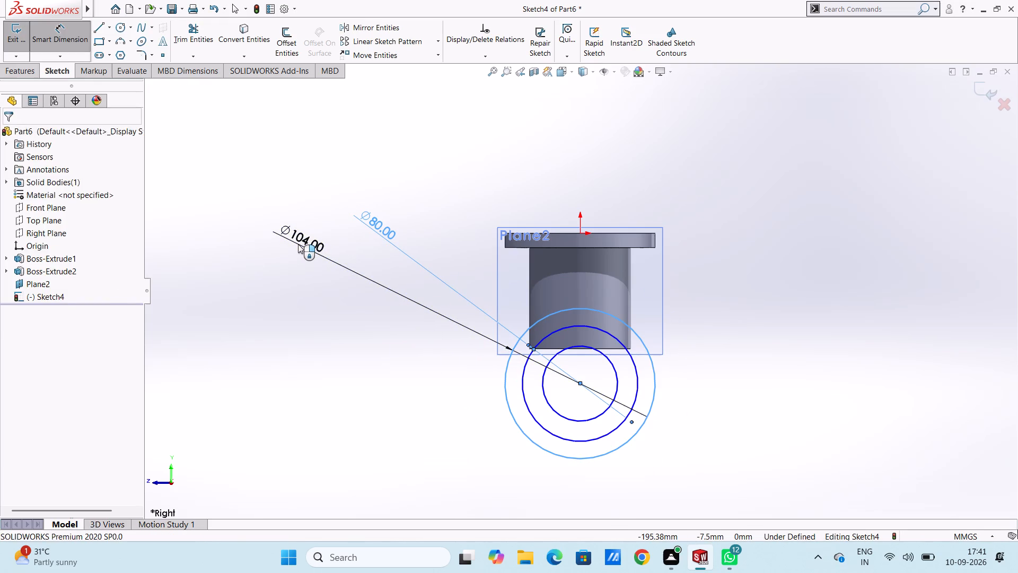
key("Return")
left_click(327, 316)
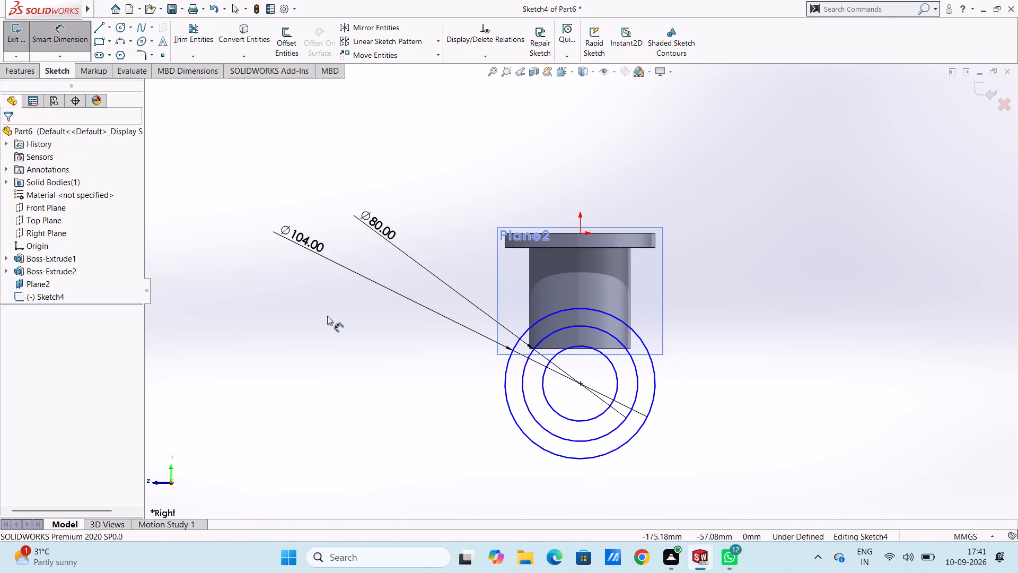
left_click(554, 411)
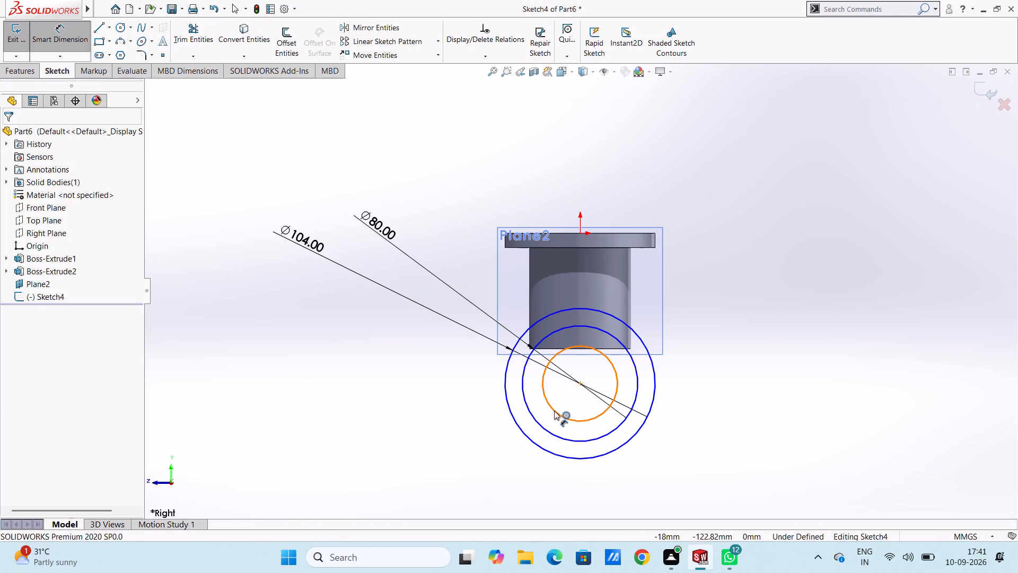
left_click(366, 443)
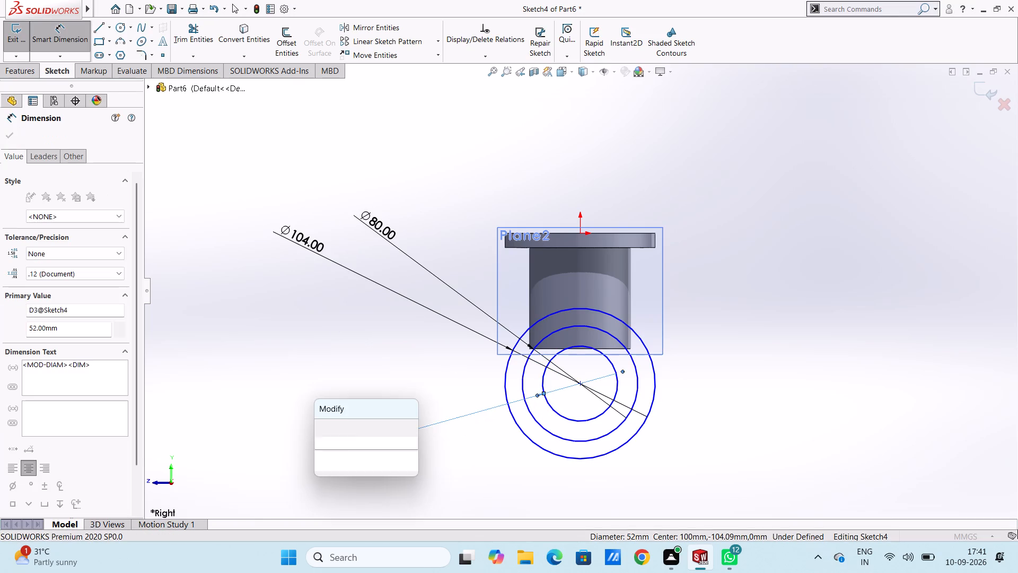
key("Return")
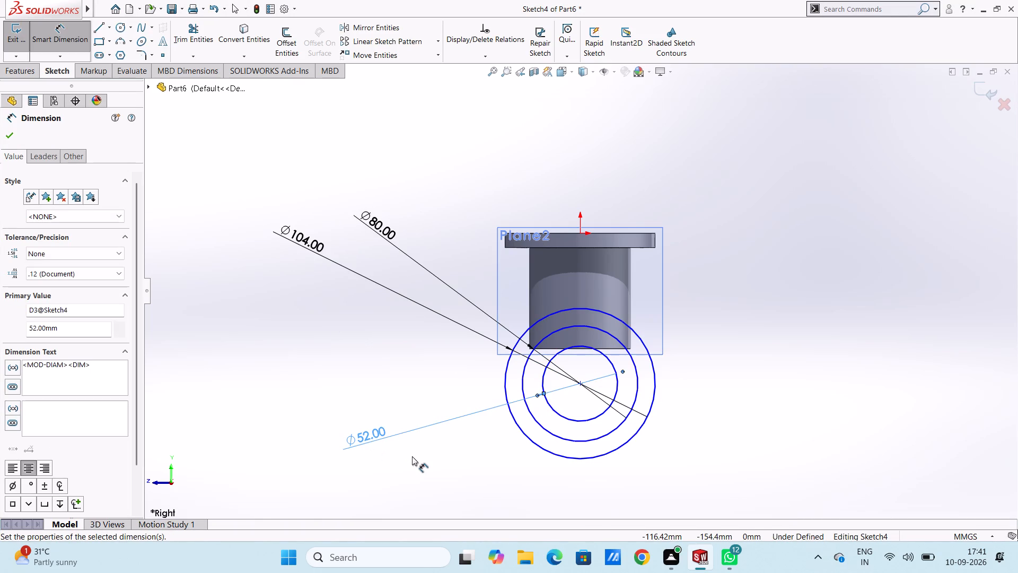
Dimension the vertical distance from the origin to the circles' common centre as 80 mm.
left_click(580, 232)
left_click(579, 384)
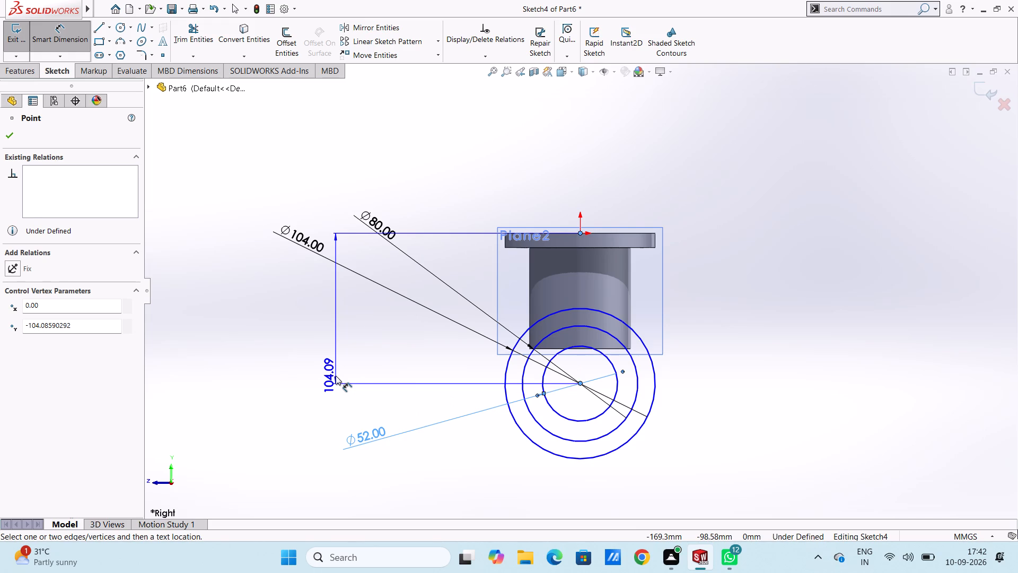
left_click(336, 376)
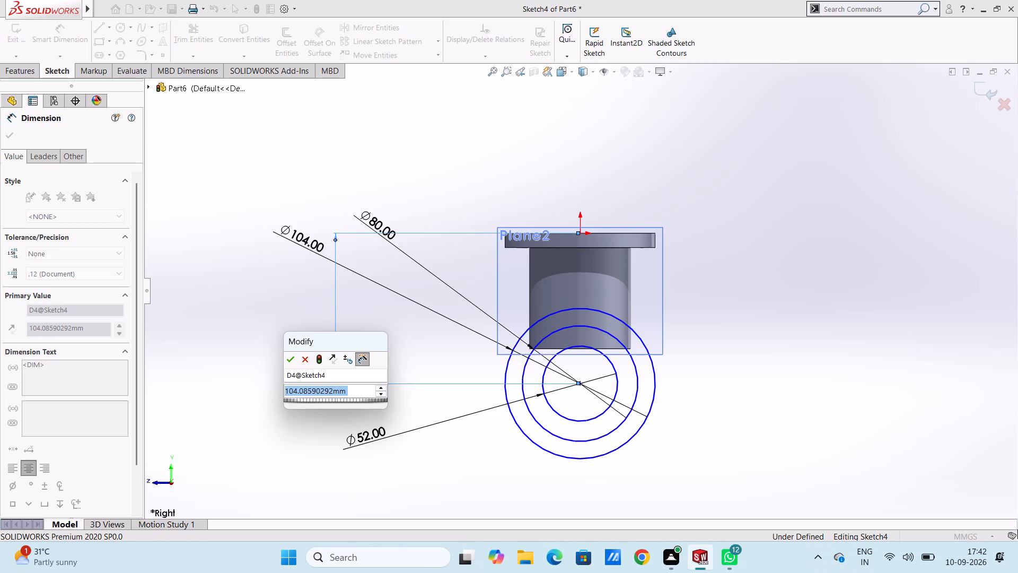
type("80")
key("Return")
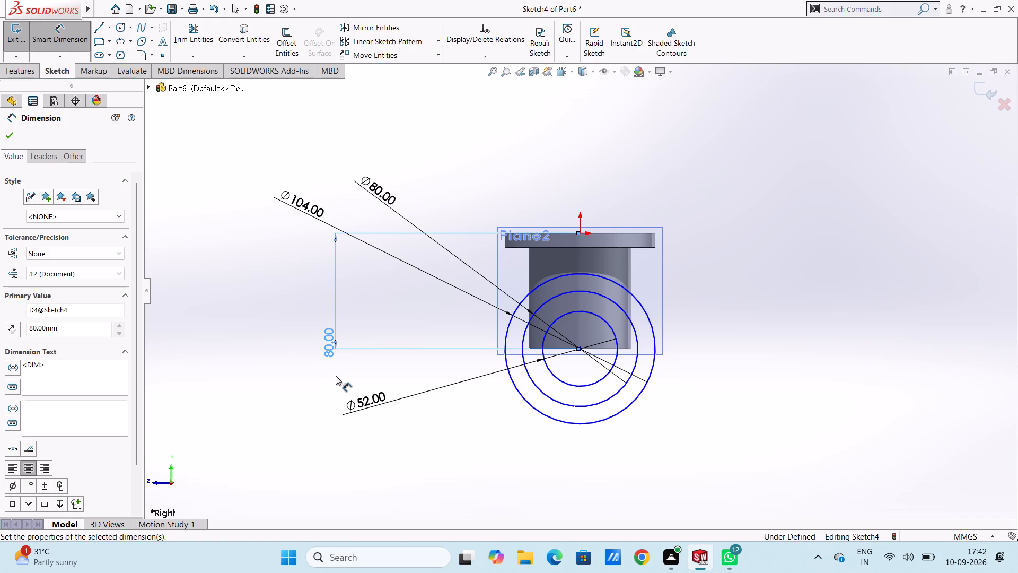
Set the vertical distance between the origin and the circles' centre to 90 mm and finish dimensioning.
key("ctrl+1")
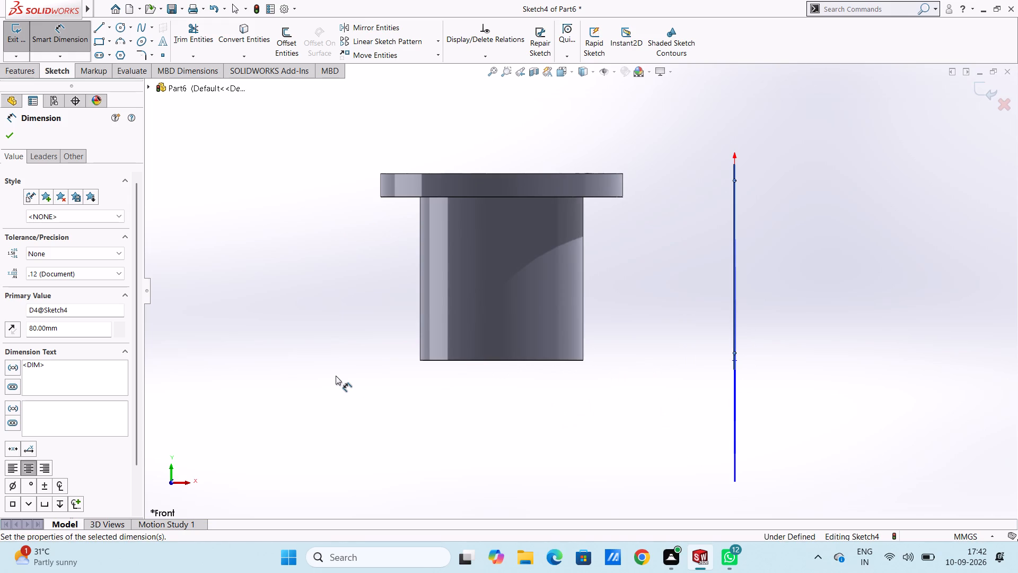
key("ctrl+5")
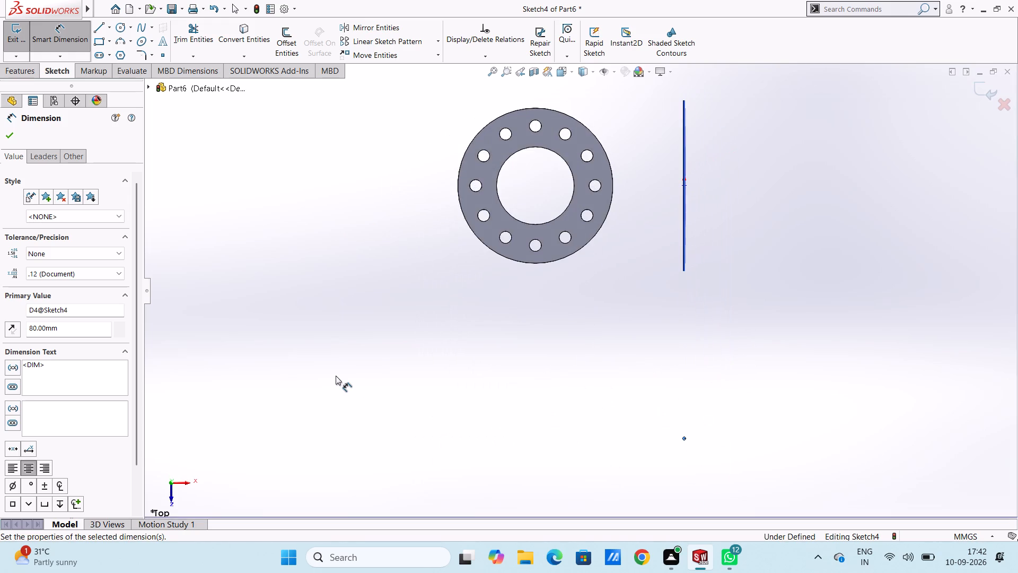
key("ctrl+6")
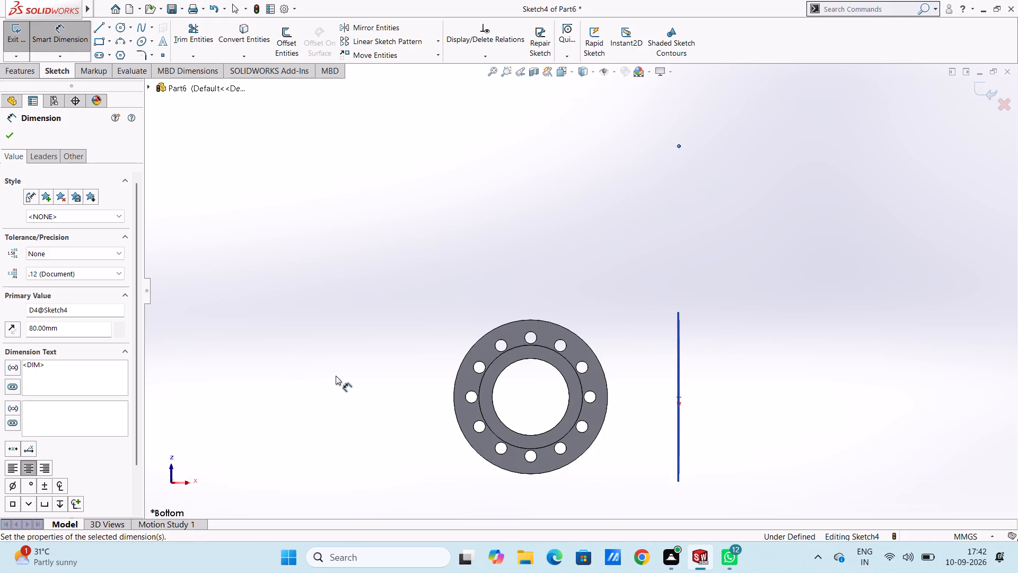
key("ctrl+4")
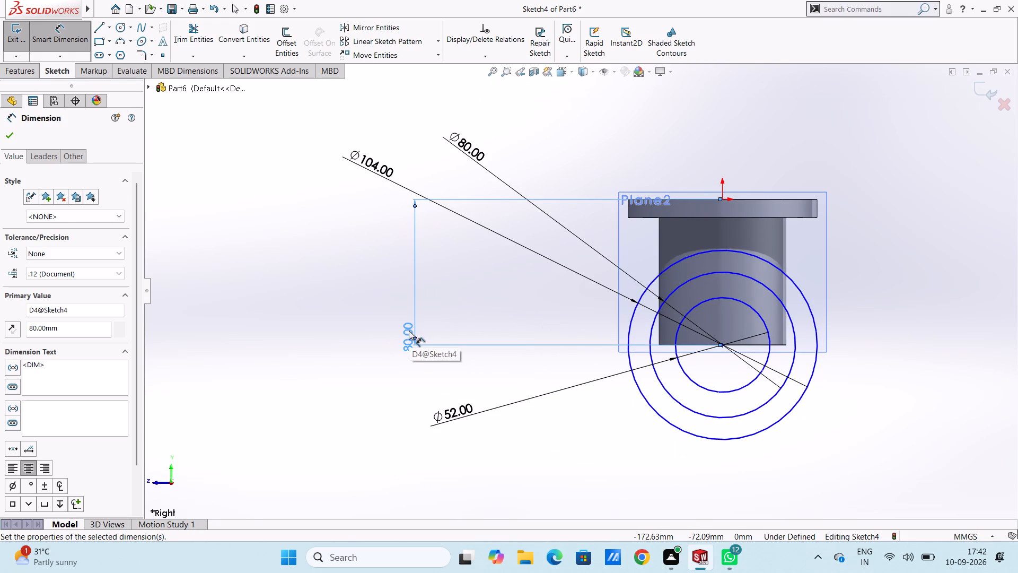
double_click(76, 327)
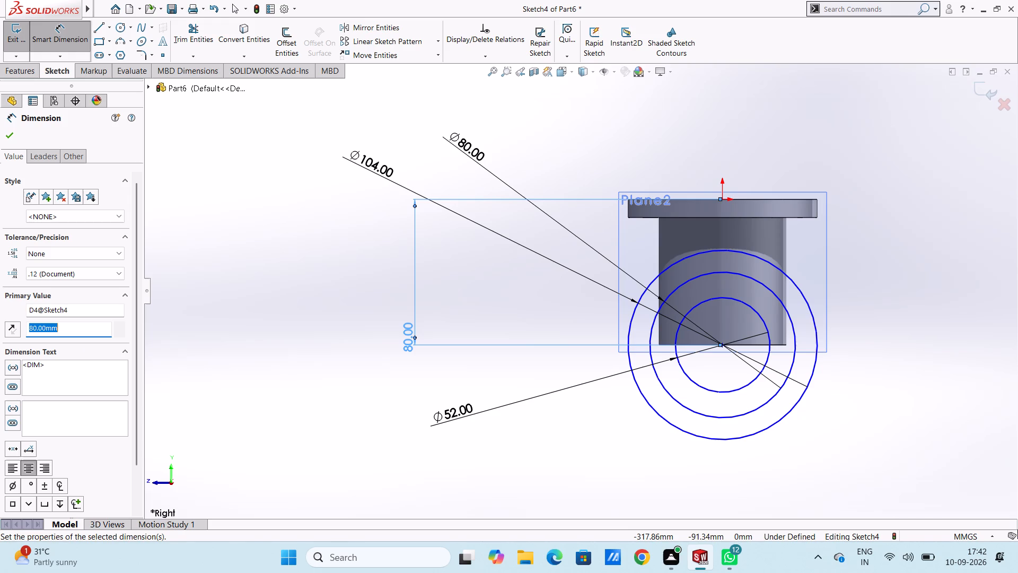
type("90")
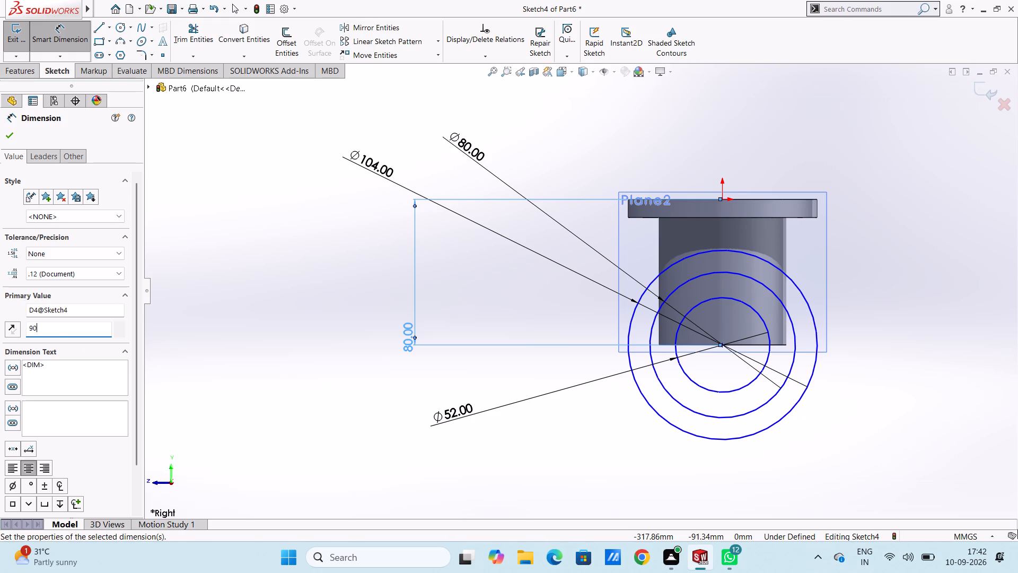
key("Return")
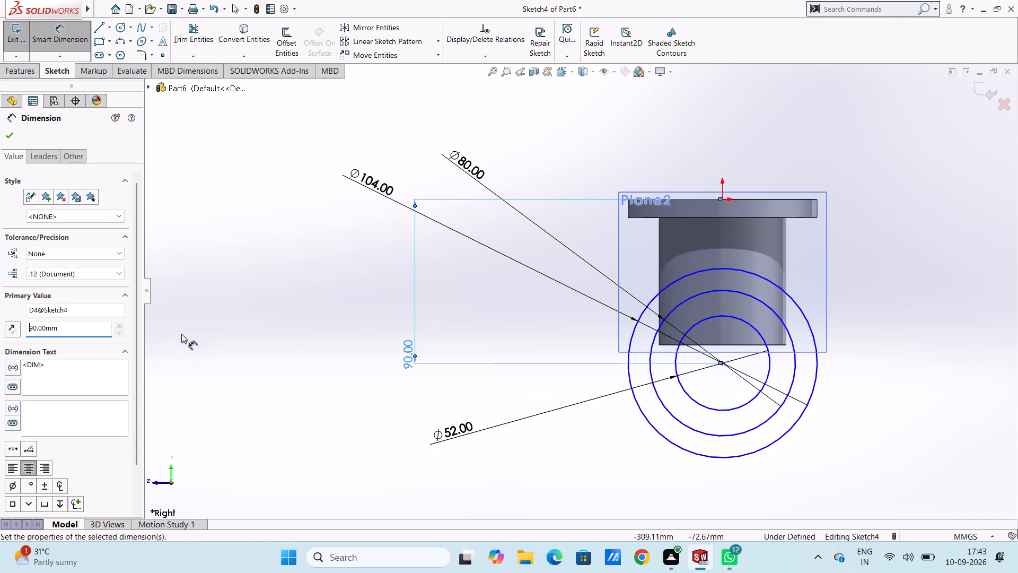
left_click(233, 332)
key("Escape")
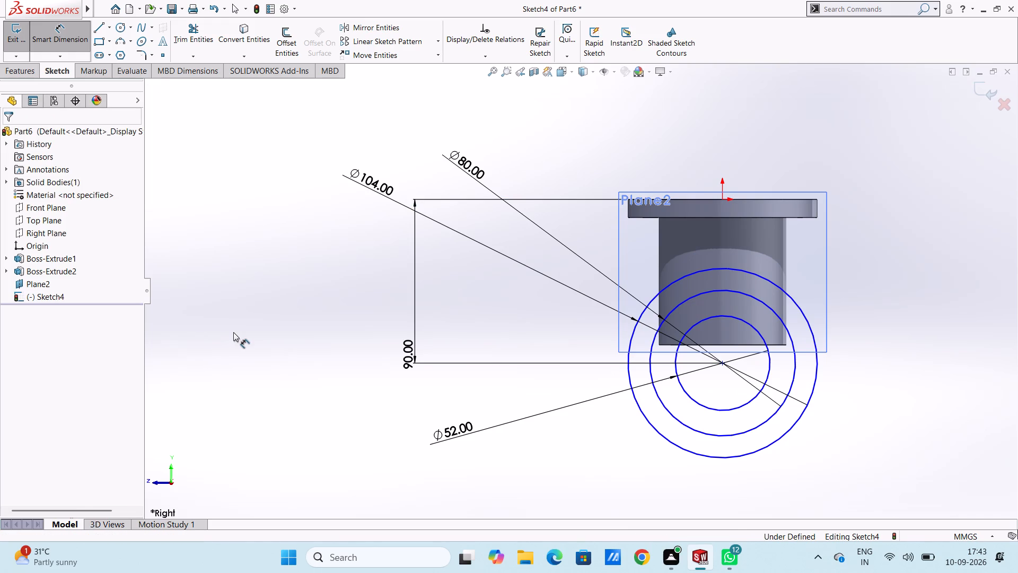
key("Escape")
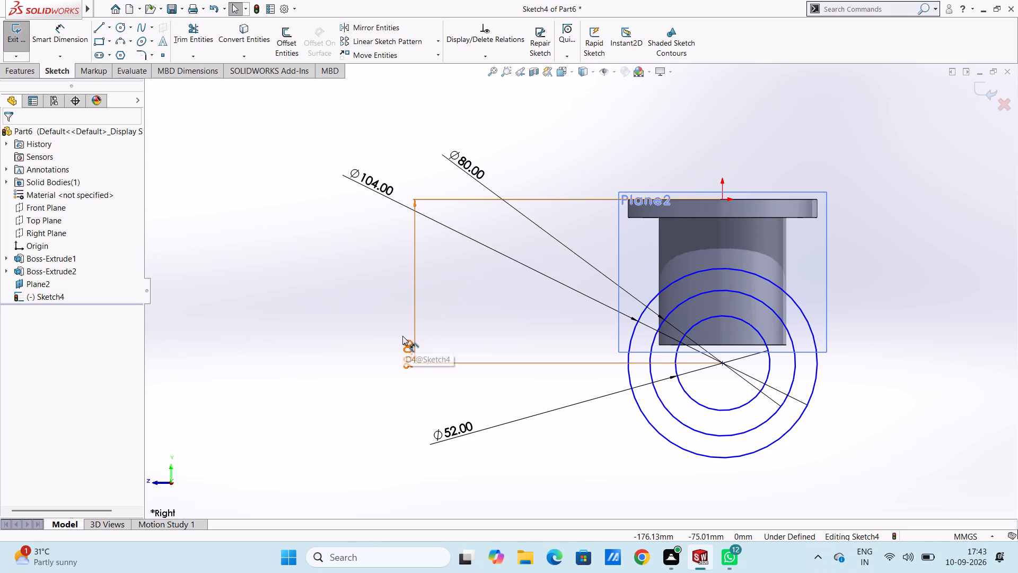
left_click(501, 321)
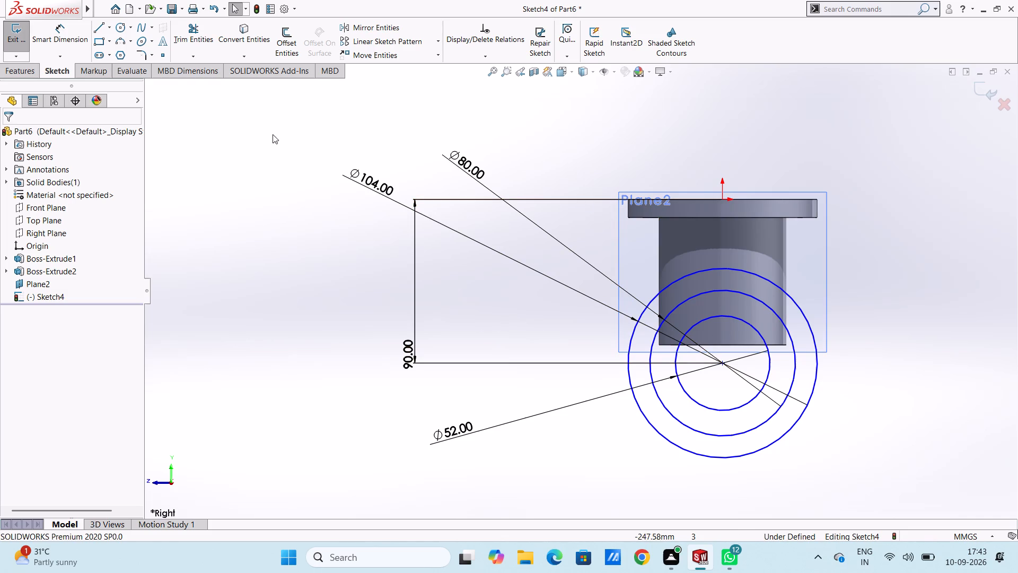
Sketch a circle of 4 mm radius centred on the top point of the 80 mm circle.
left_click(122, 27)
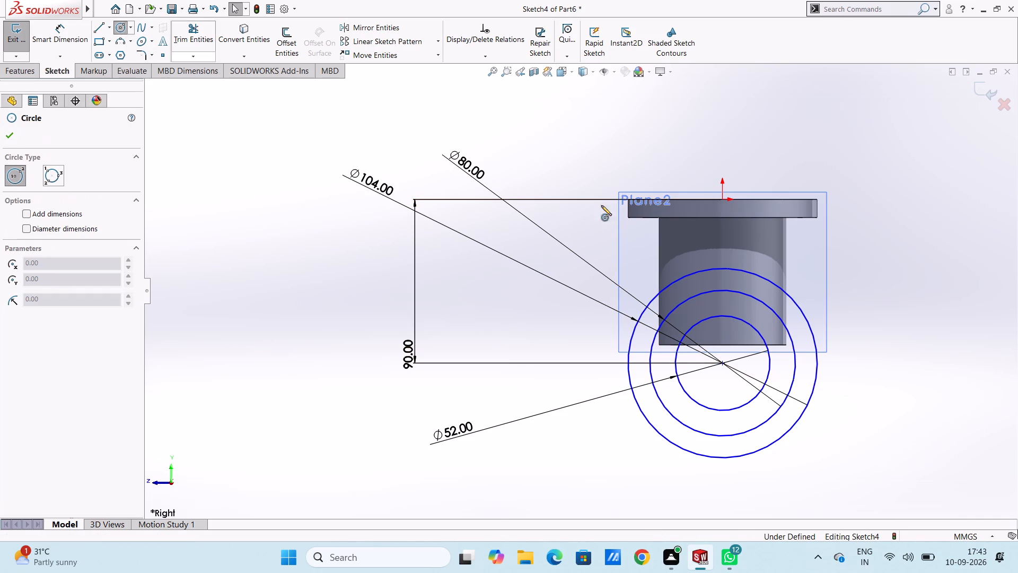
left_click(722, 291)
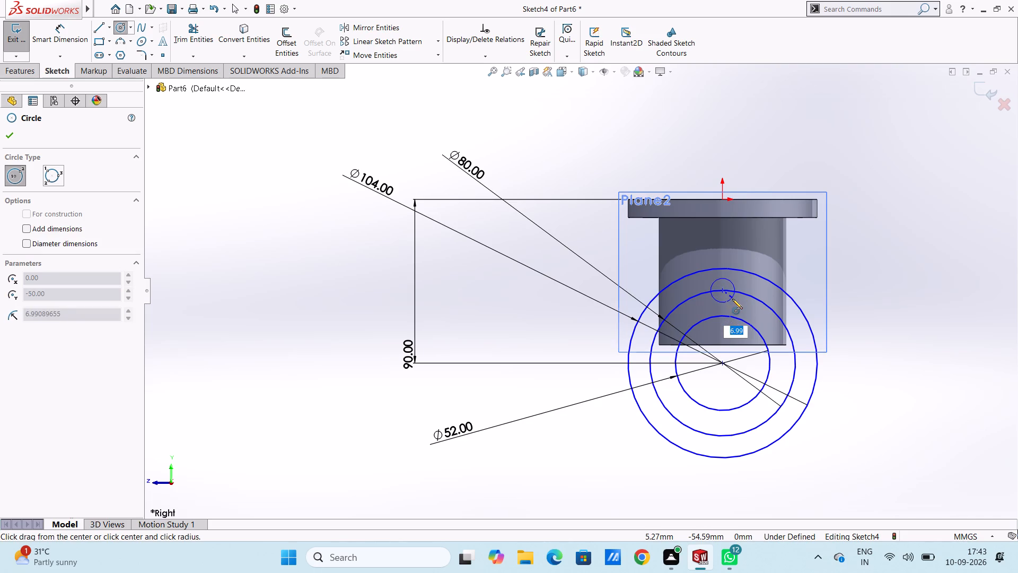
key("4")
key("Return")
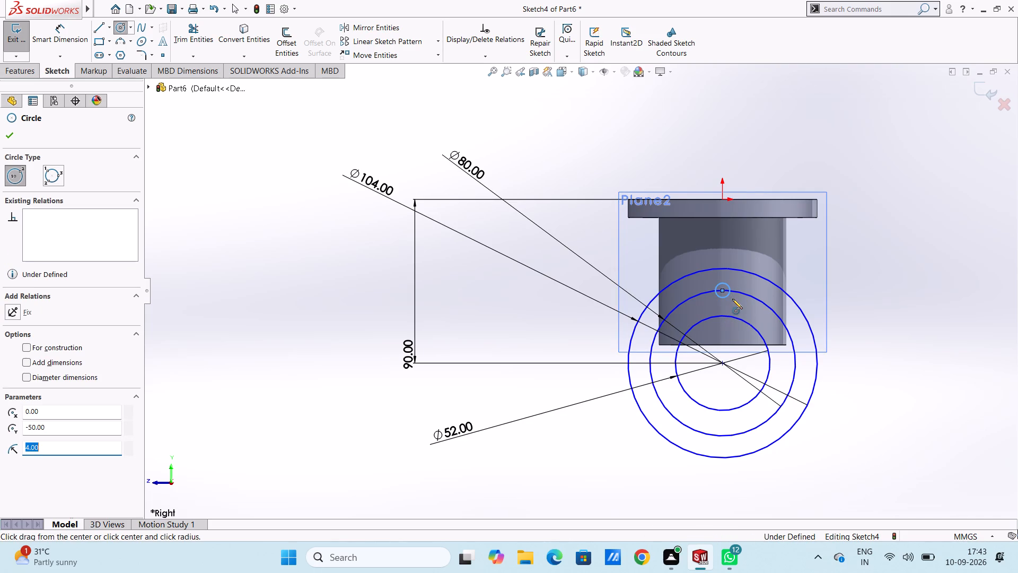
key("Escape")
key("Escape")
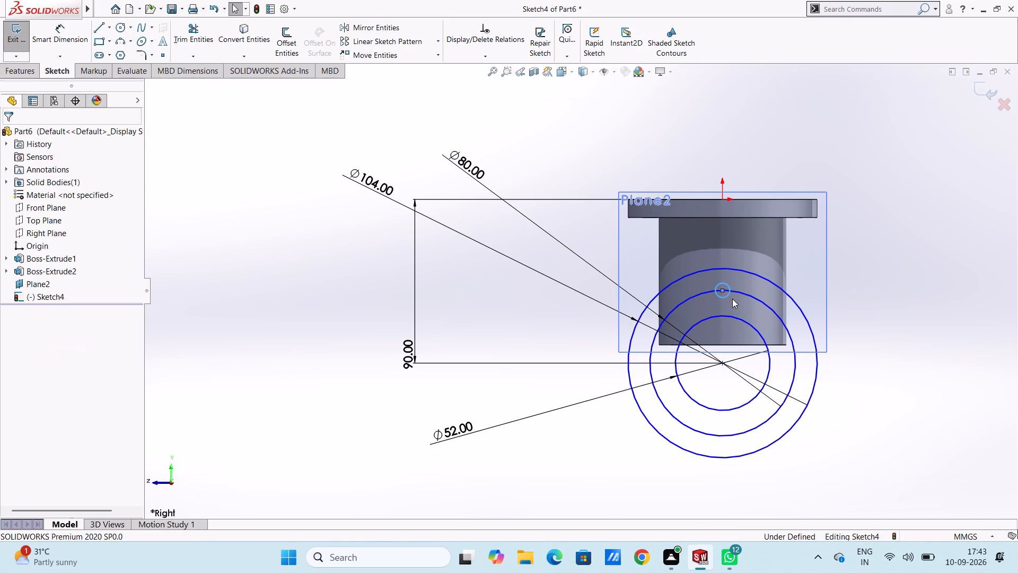
Dimension the small circle's diameter, keeping it at 8 mm, and finish dimensioning.
left_click(67, 36)
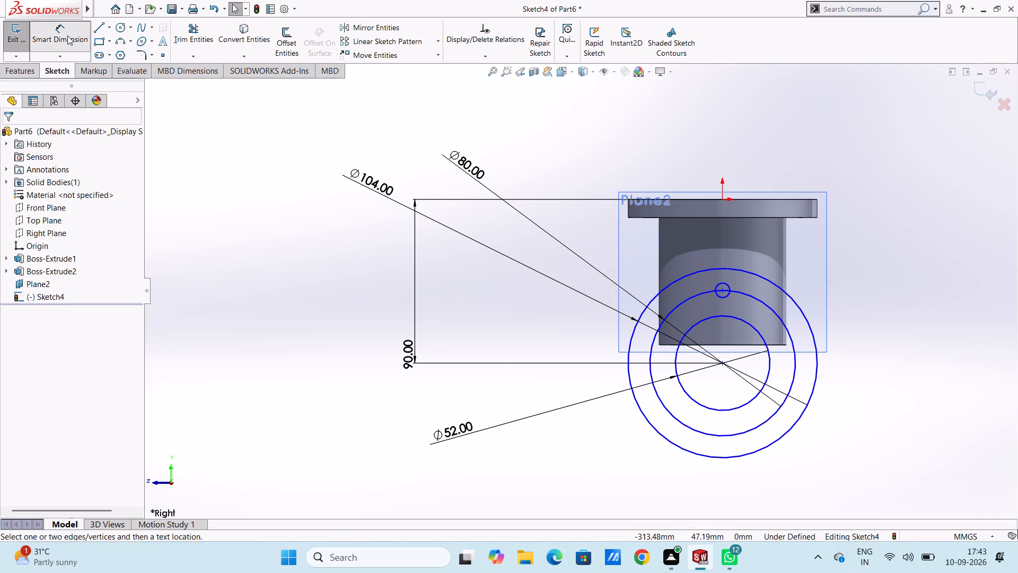
left_click(729, 283)
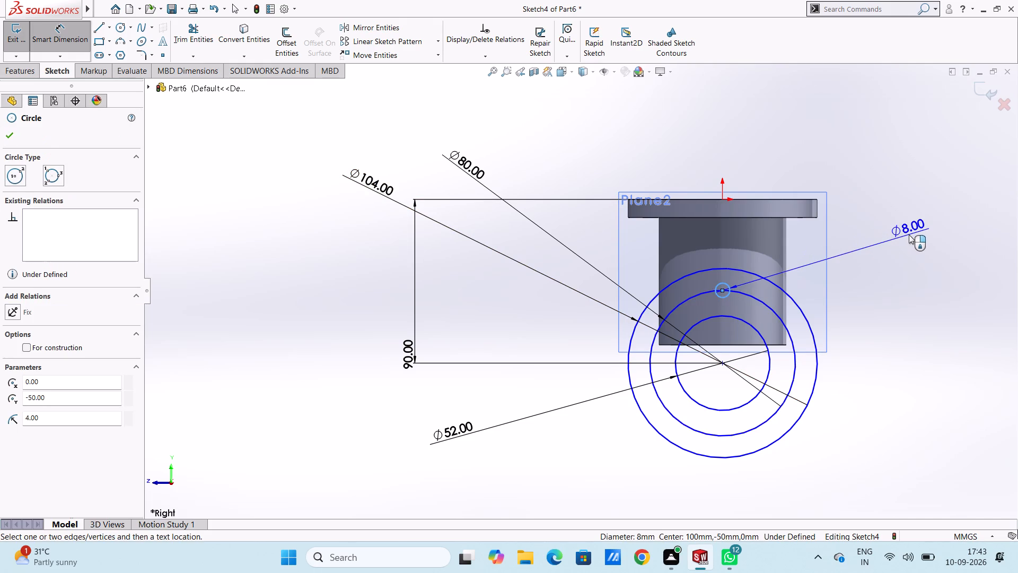
left_click(909, 235)
key("Return")
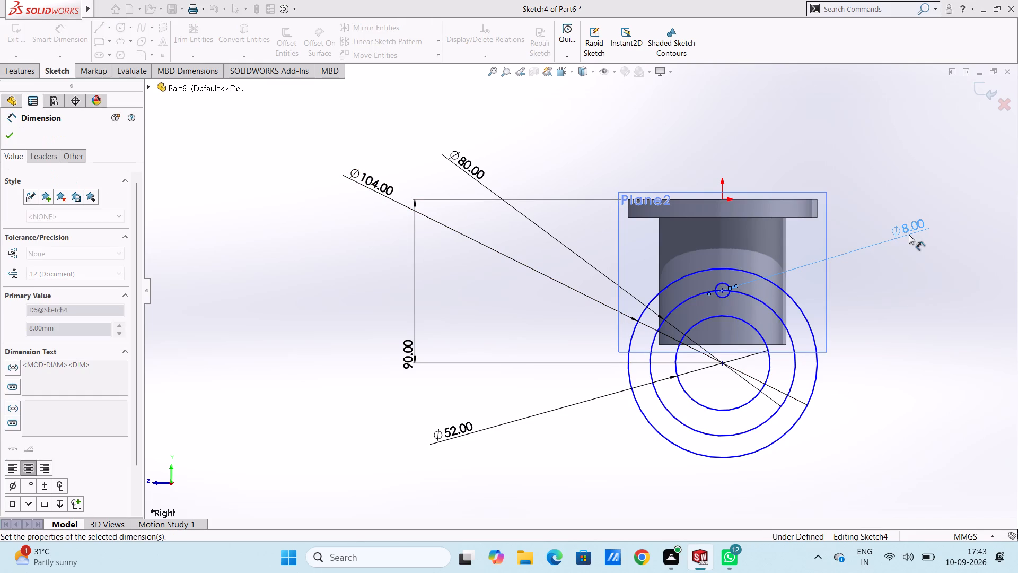
left_click(932, 274)
key("Escape")
key("Escape")
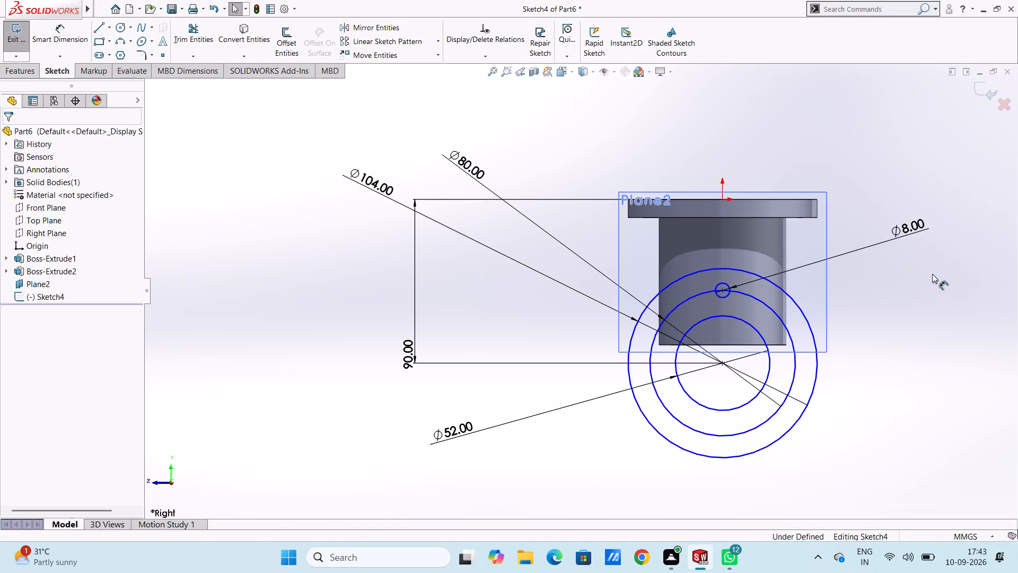
Circular-pattern the 8 mm circle into 12 equally spaced instances over 360° about the concentric circles' common centre.
left_click(726, 283)
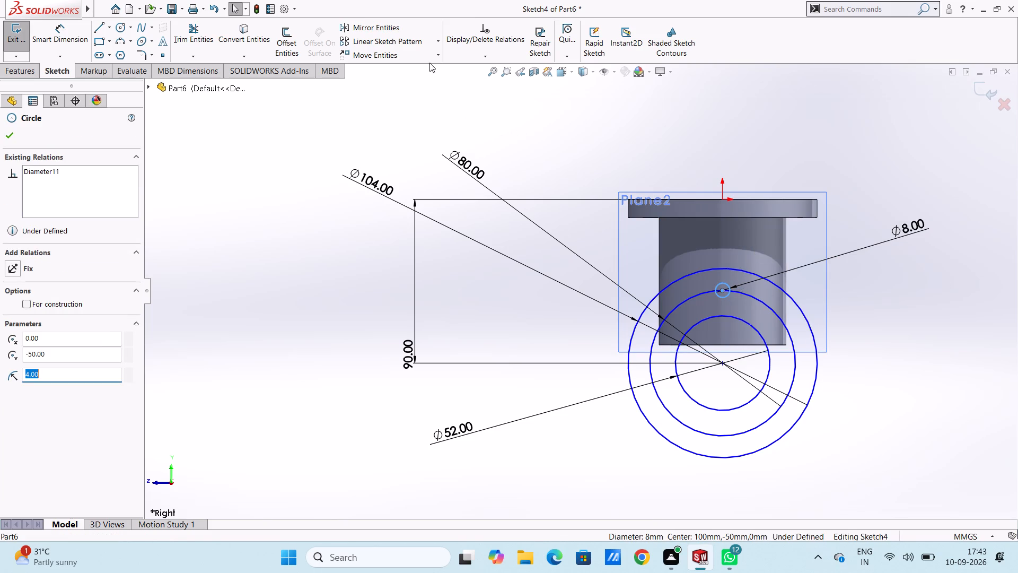
left_click(438, 42)
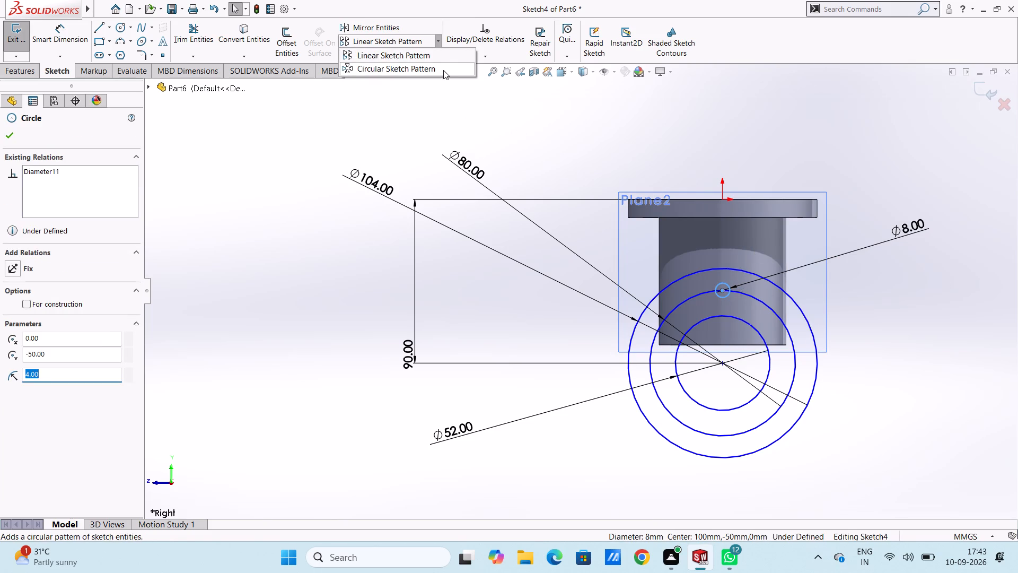
left_click(443, 70)
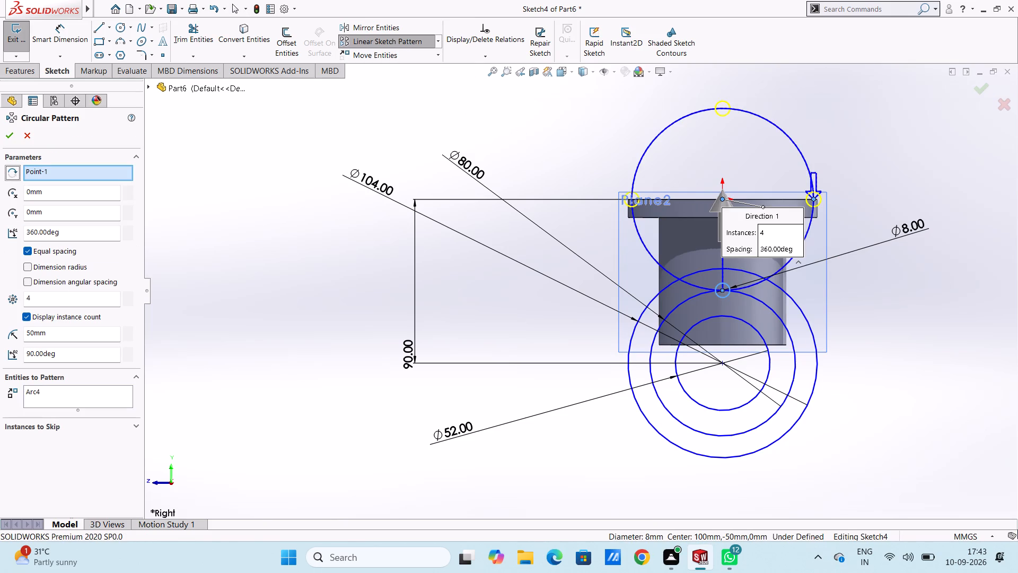
double_click(46, 302)
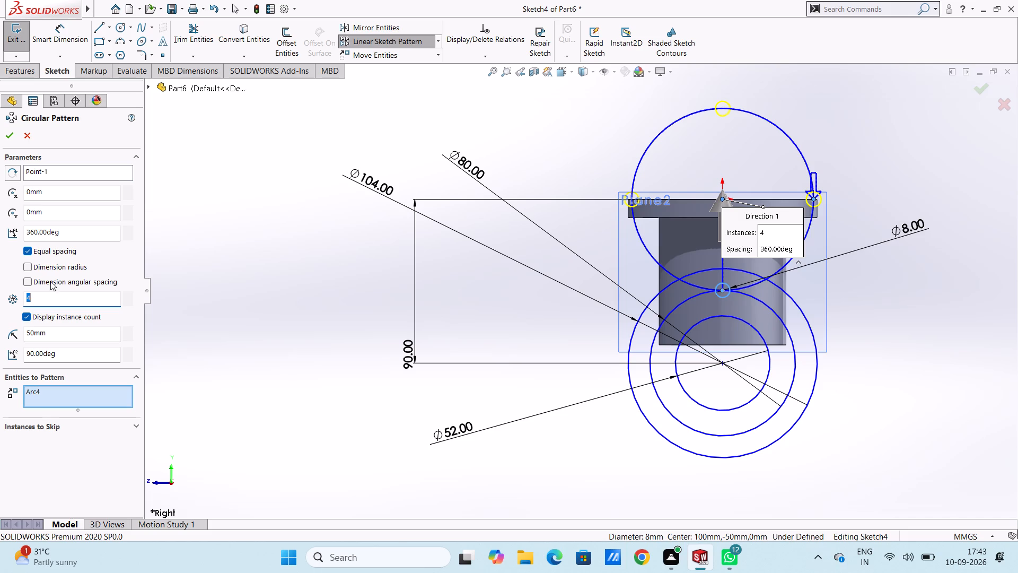
right_click(83, 163)
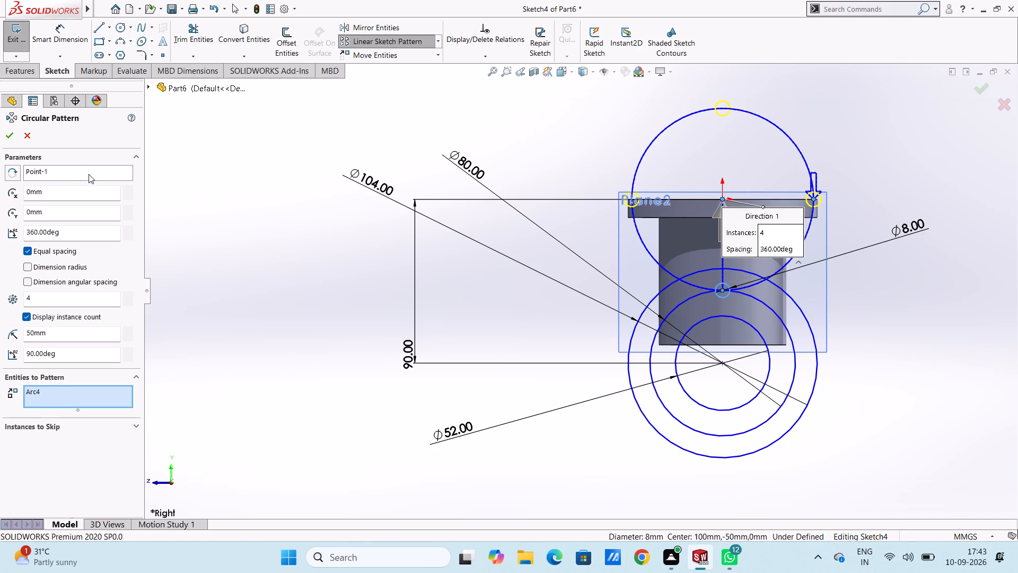
right_click(89, 174)
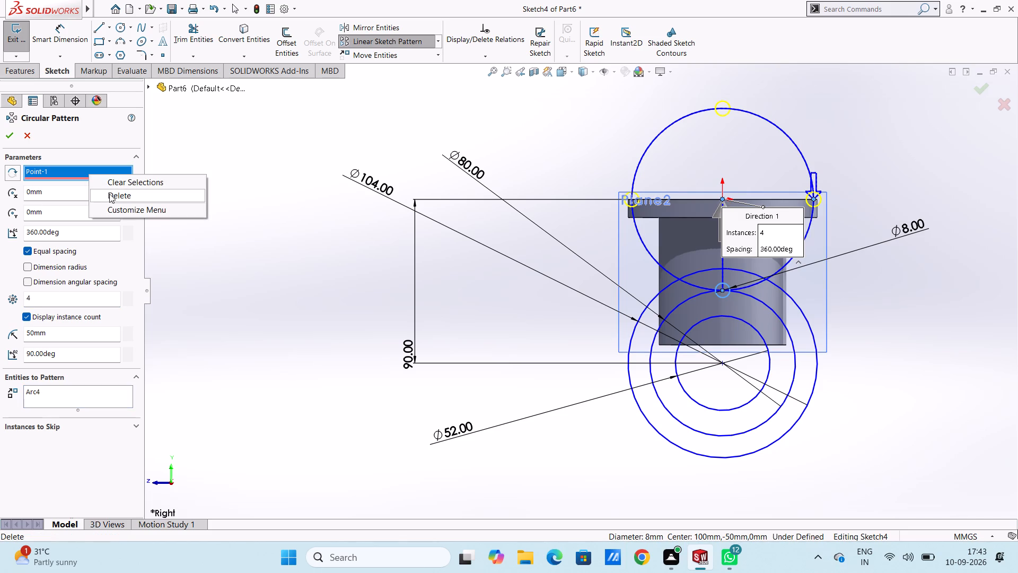
left_click(109, 195)
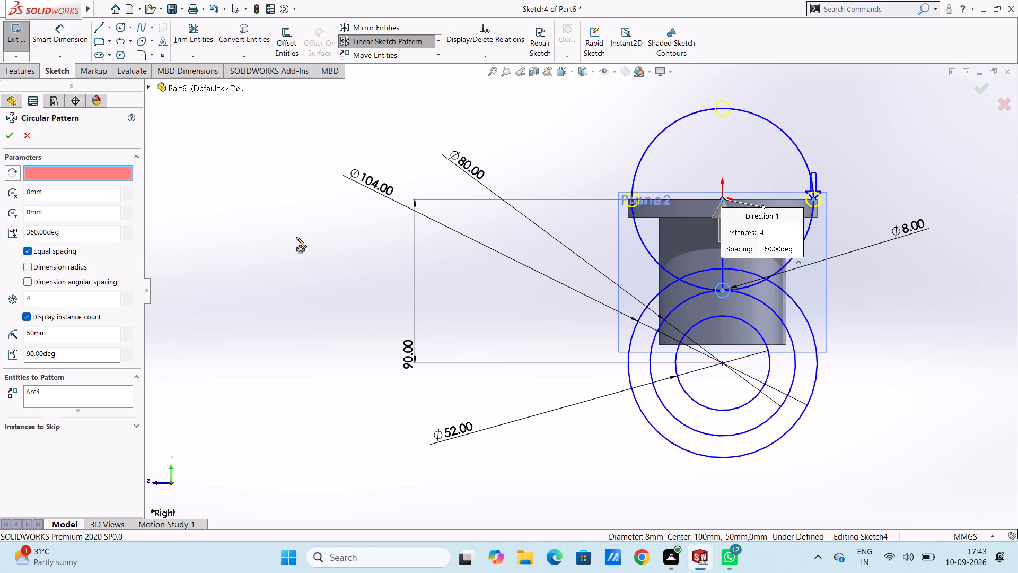
left_click(722, 363)
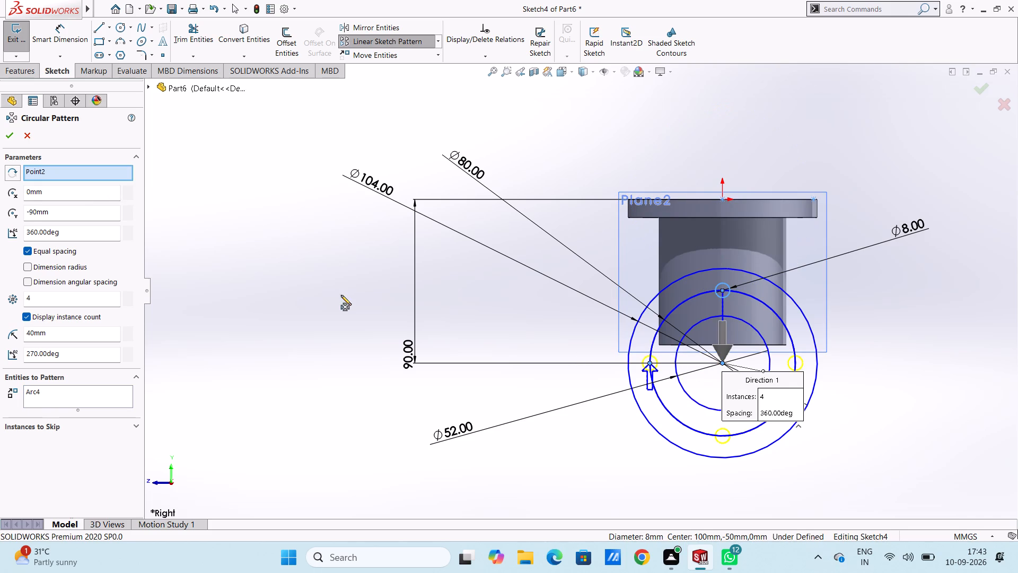
double_click(69, 303)
type("12")
key("Return")
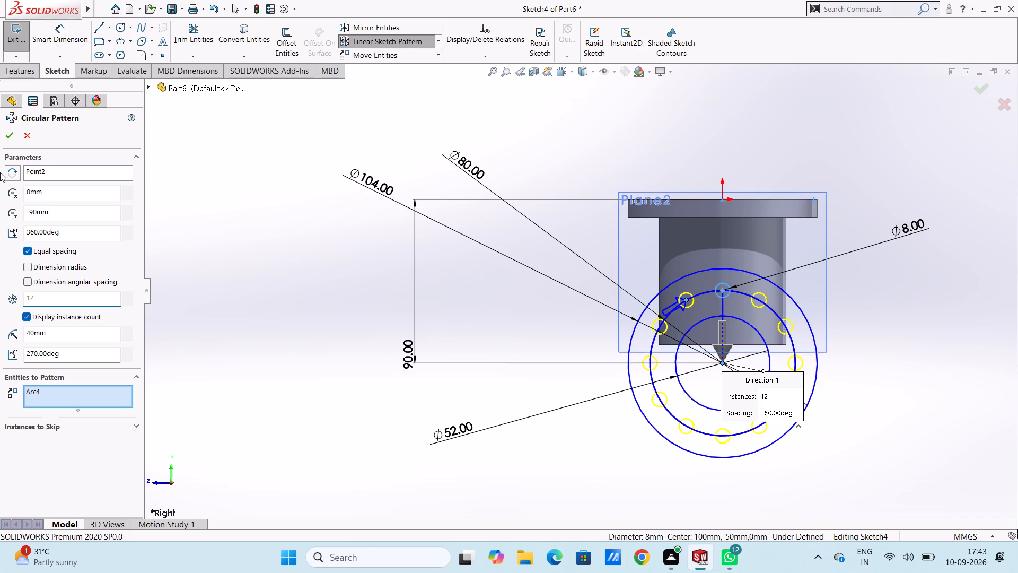
left_click(12, 136)
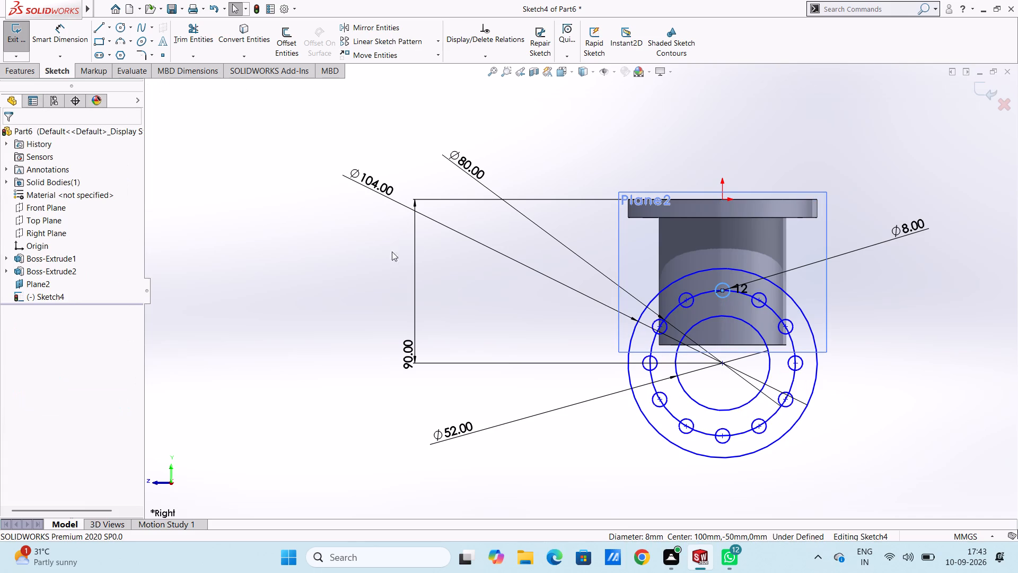
left_click(367, 280)
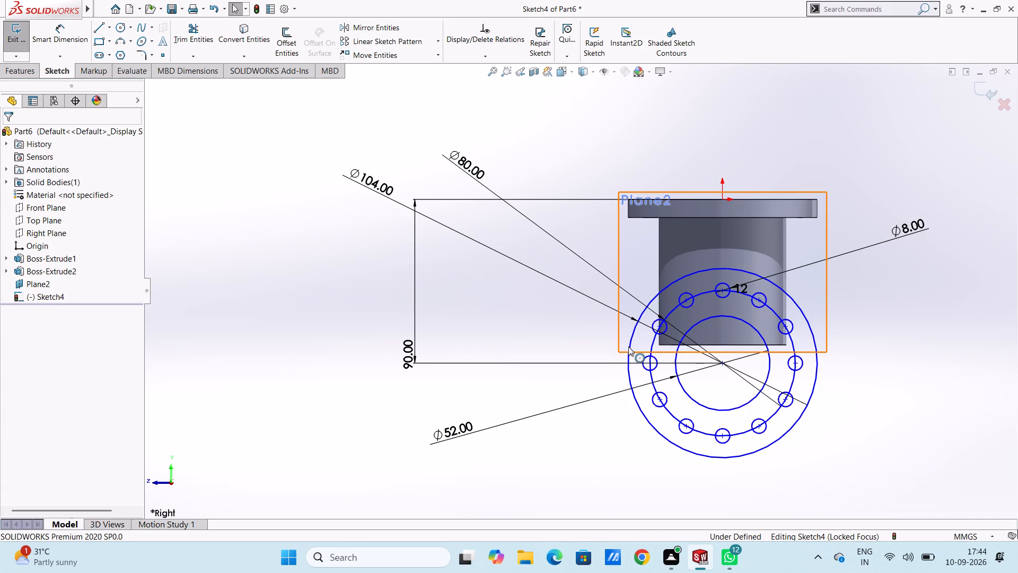
Delete the 80 mm circle that passes through the hole centres, along with its dimension.
left_click(652, 344)
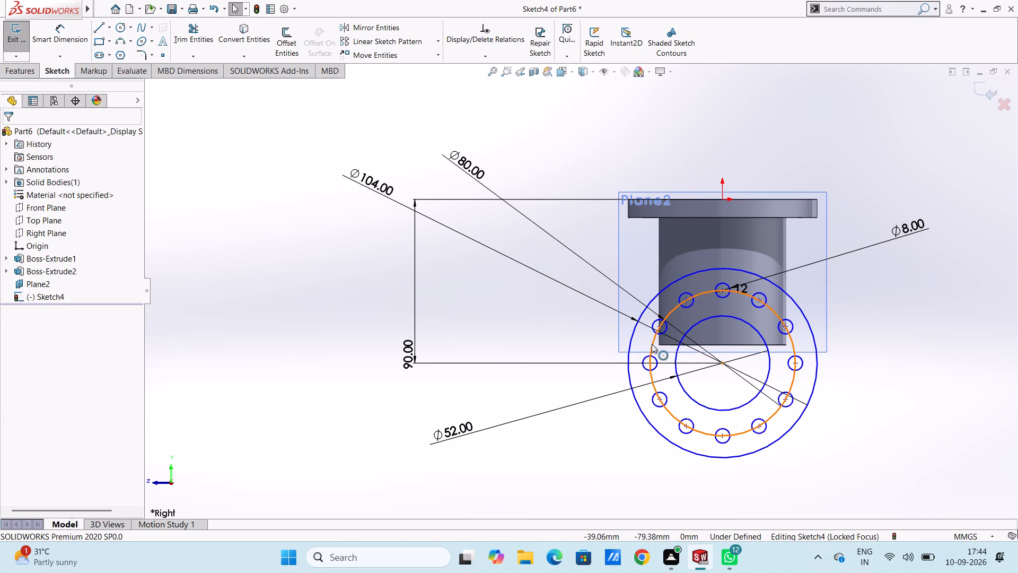
key("Delete")
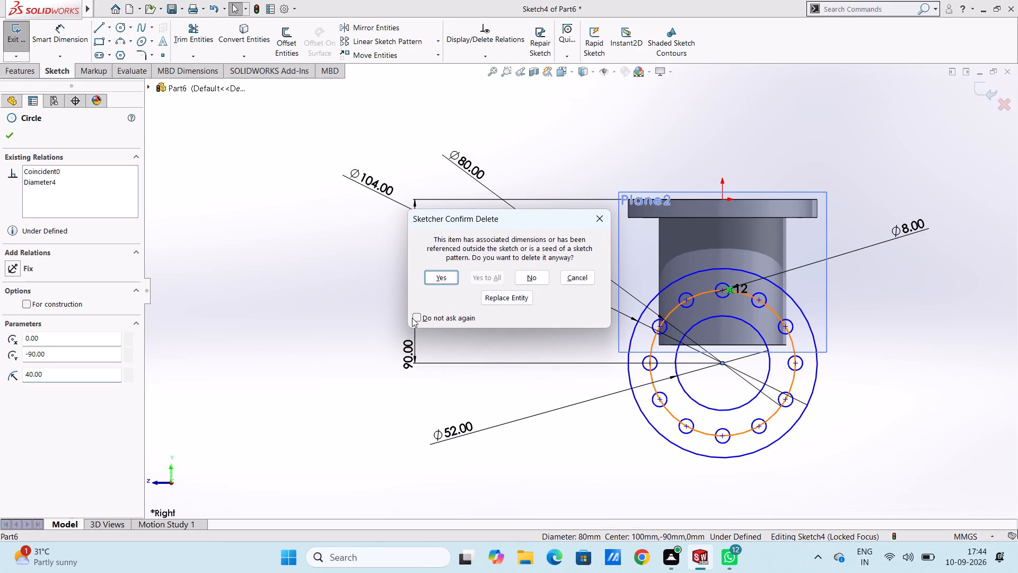
left_click(446, 275)
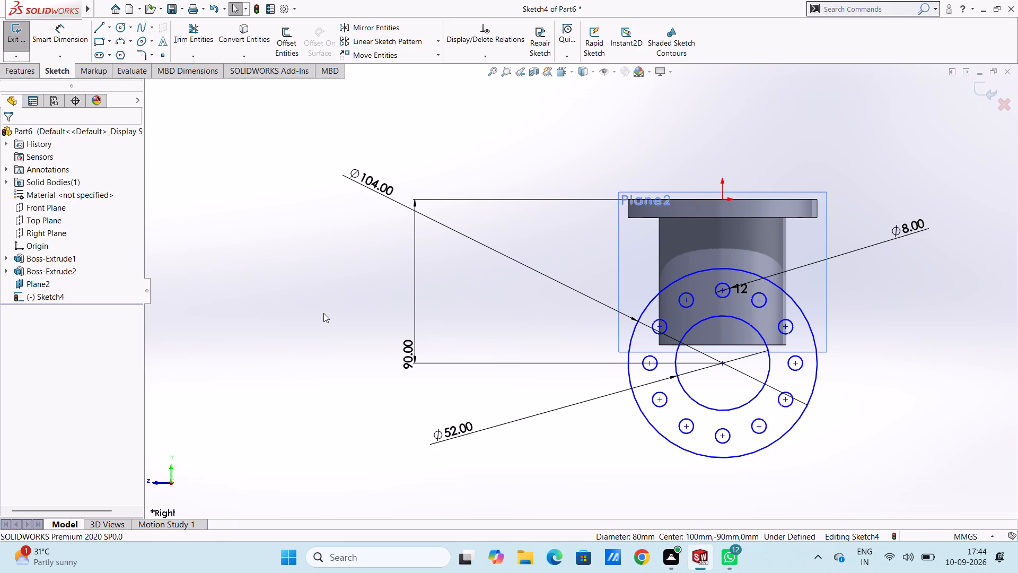
Extrude the side flange sketch 10 mm blind in the reversed direction, toward the tube, with merge result on.
key("ctrl+7")
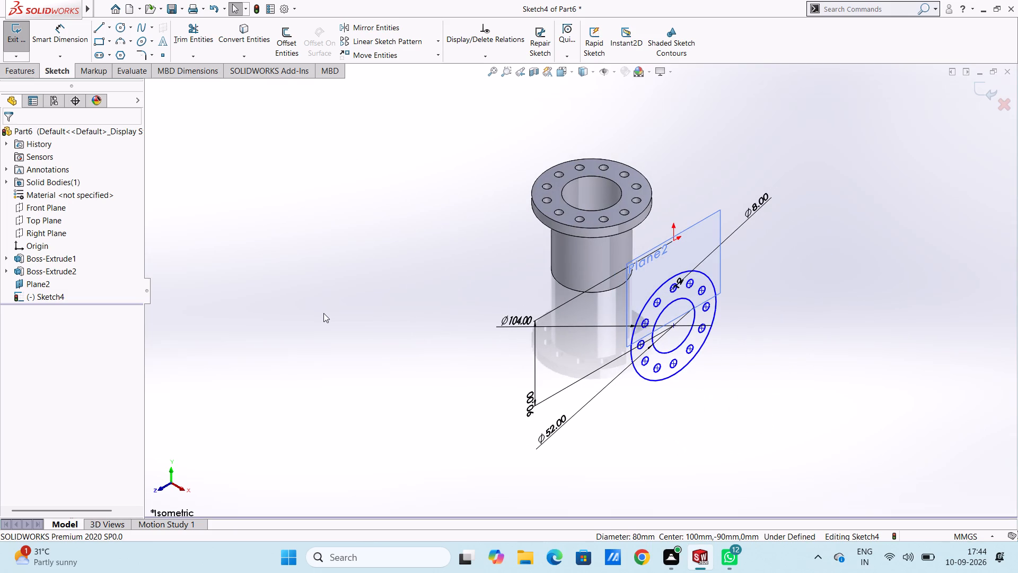
left_click(28, 70)
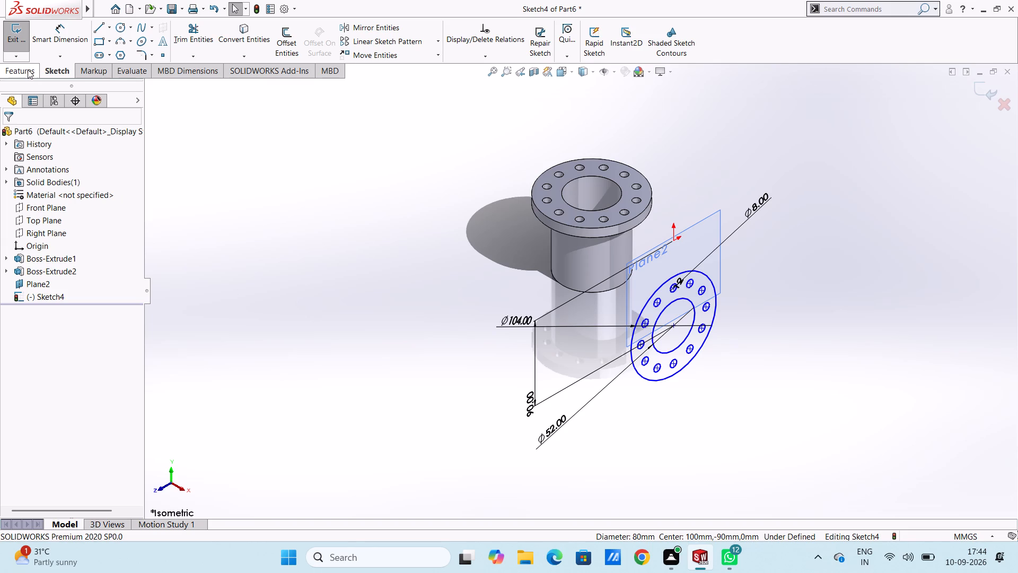
left_click(23, 44)
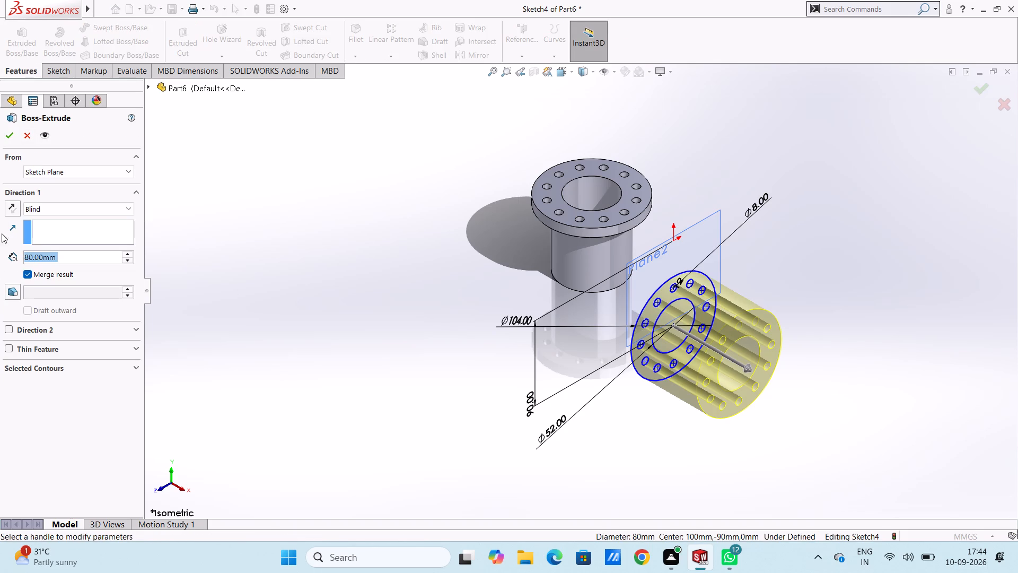
left_click(9, 205)
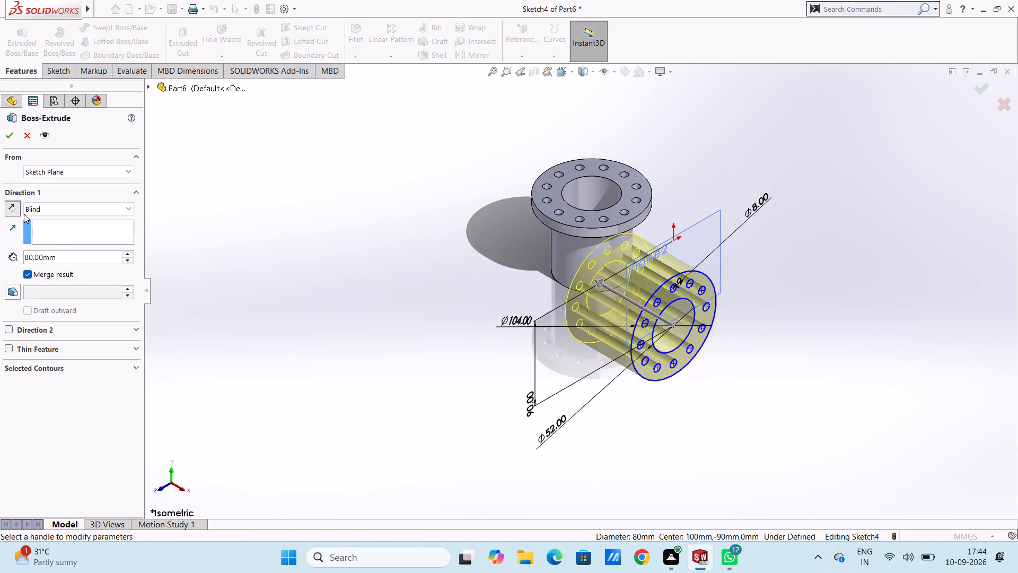
double_click(76, 258)
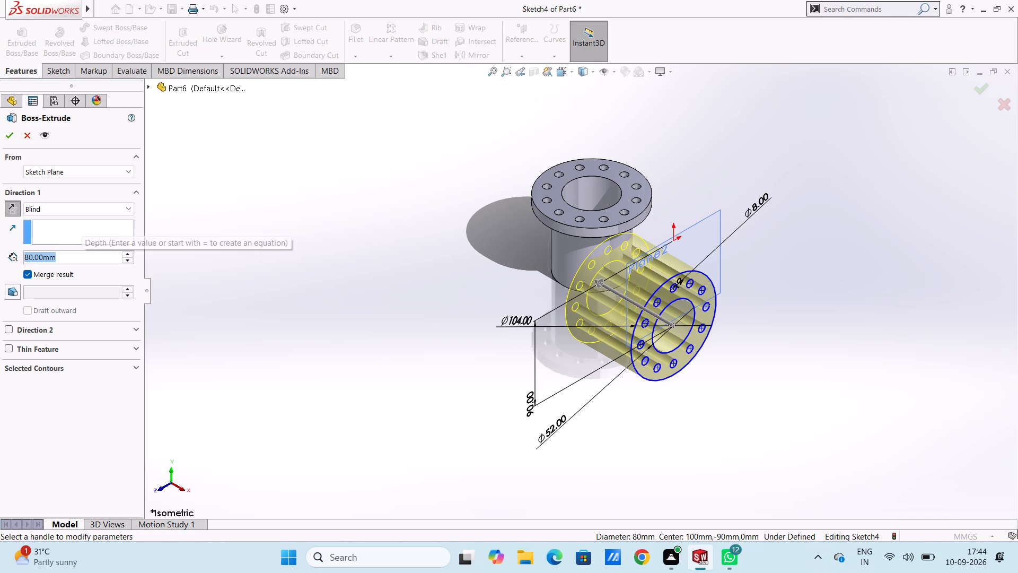
type("10")
key("Return")
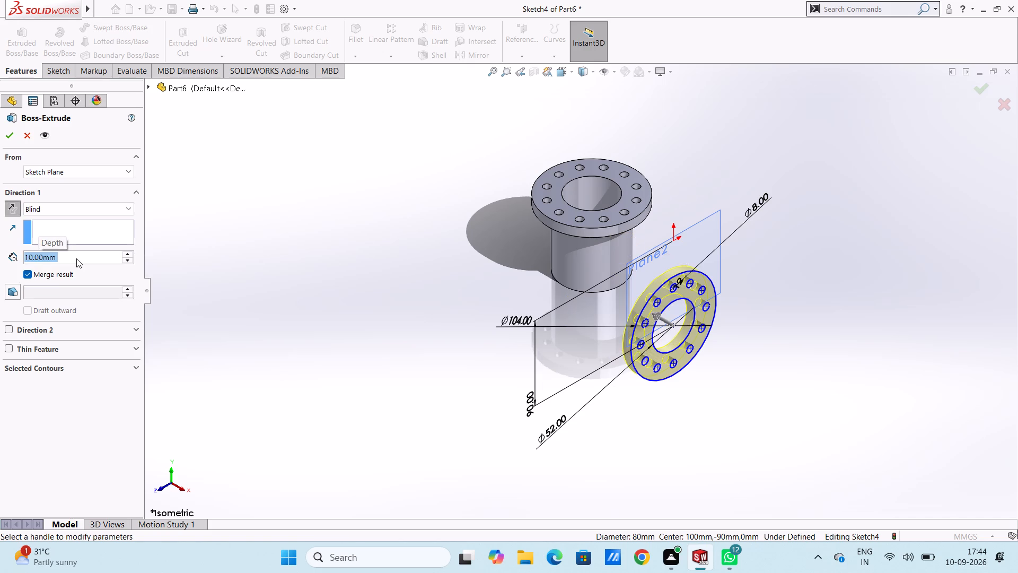
left_click(11, 140)
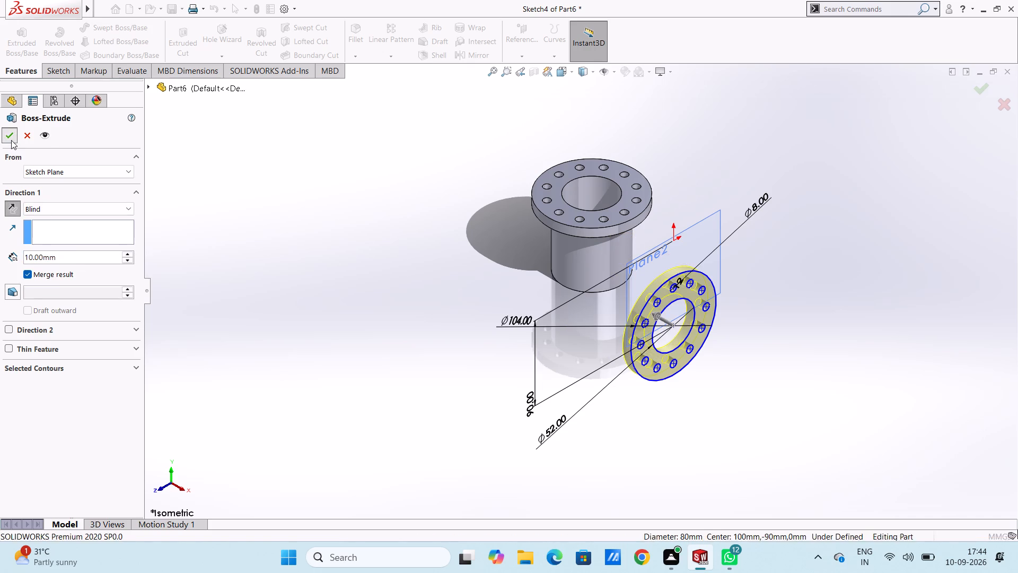
left_click(305, 240)
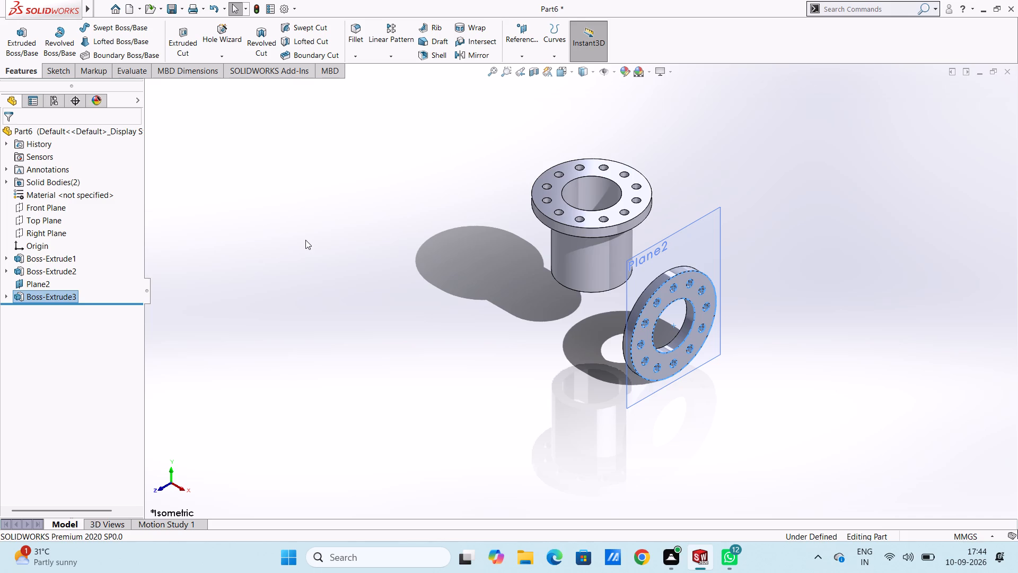
Hide the reference plane Plane2.
key("ctrl+4")
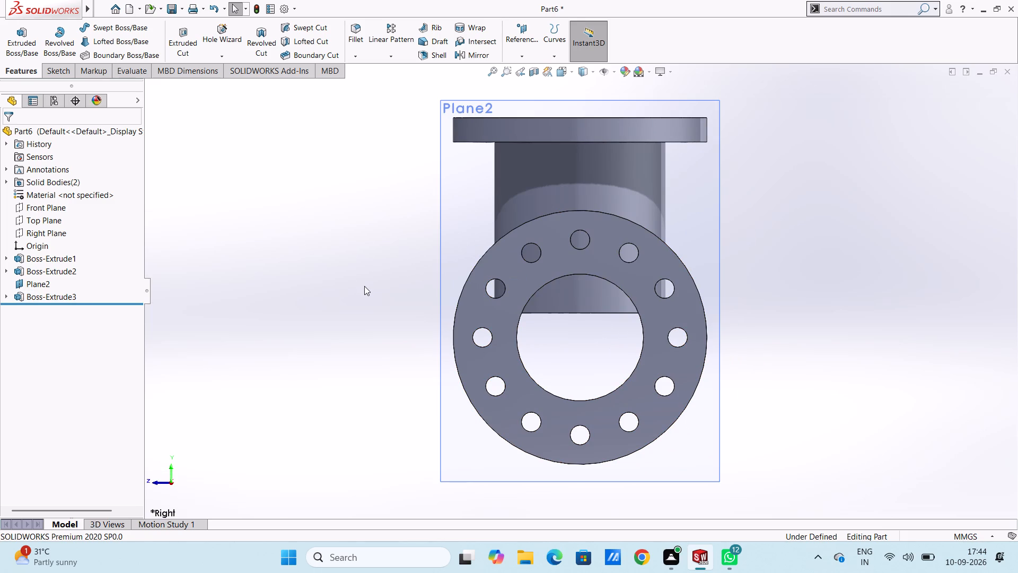
left_click(39, 282)
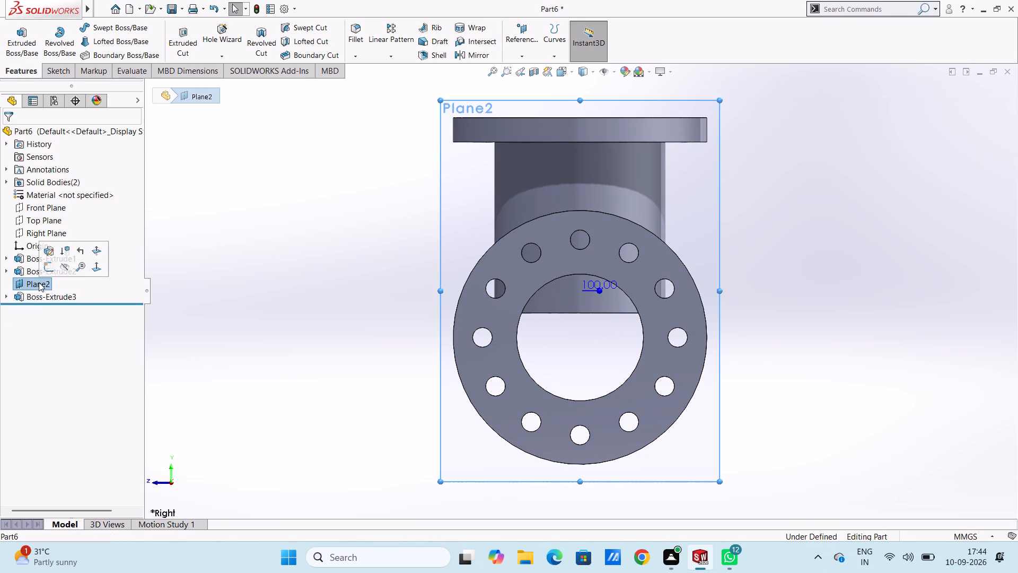
left_click(63, 270)
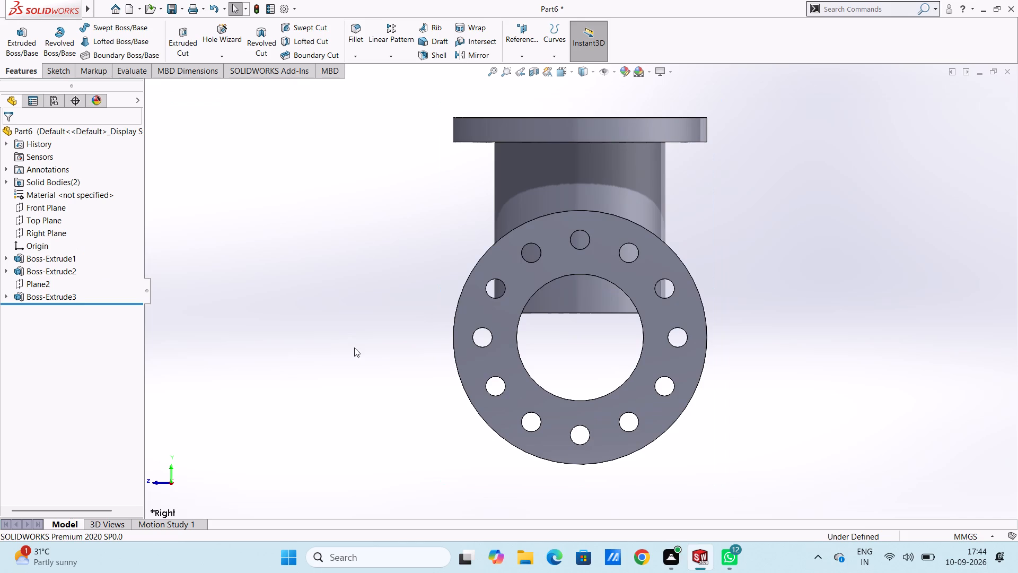
Sketch two concentric circles of 35 mm and 26 mm radius on the side flange's outer face, centred on its bore.
left_click(520, 294)
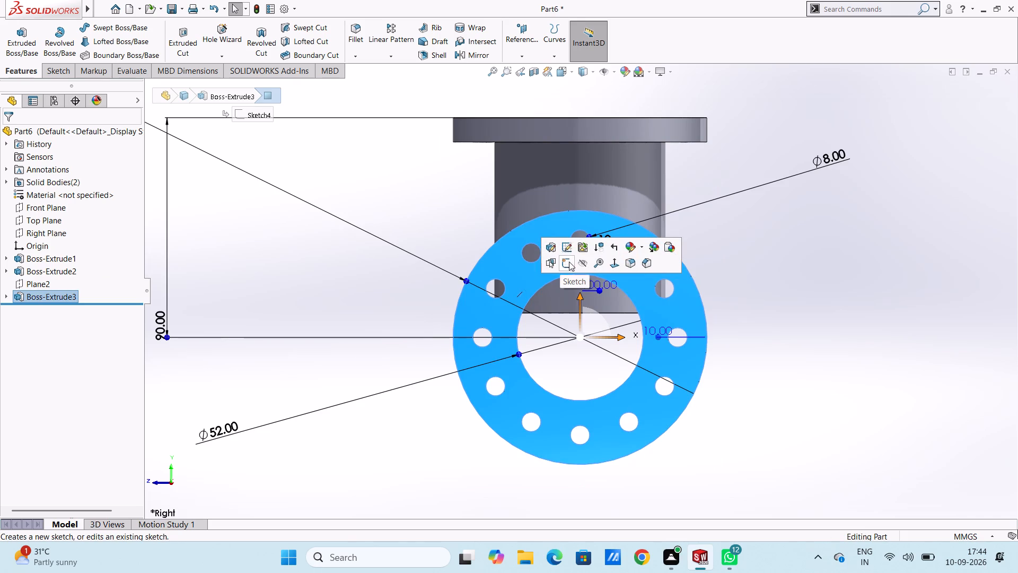
left_click(567, 264)
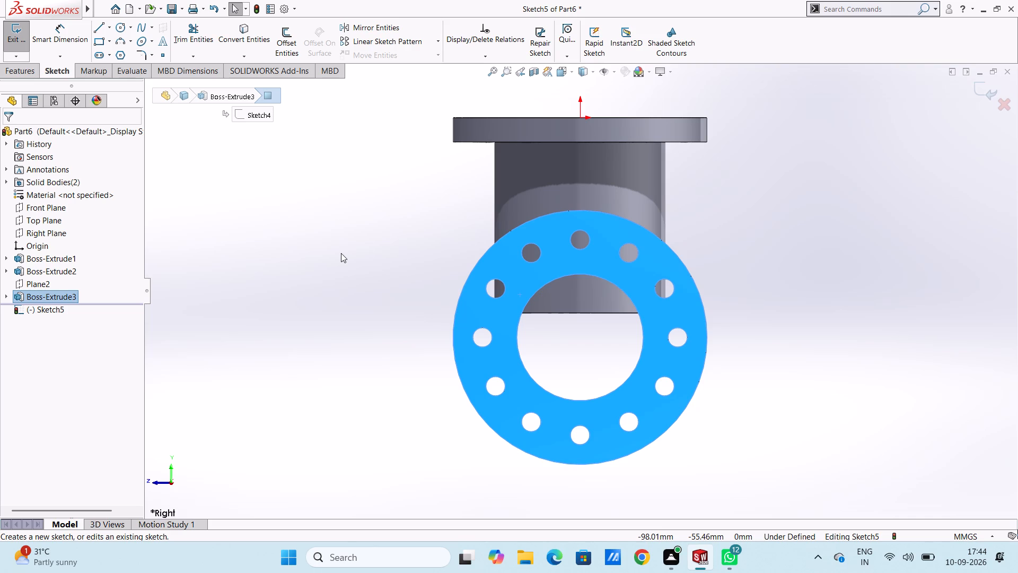
left_click(223, 167)
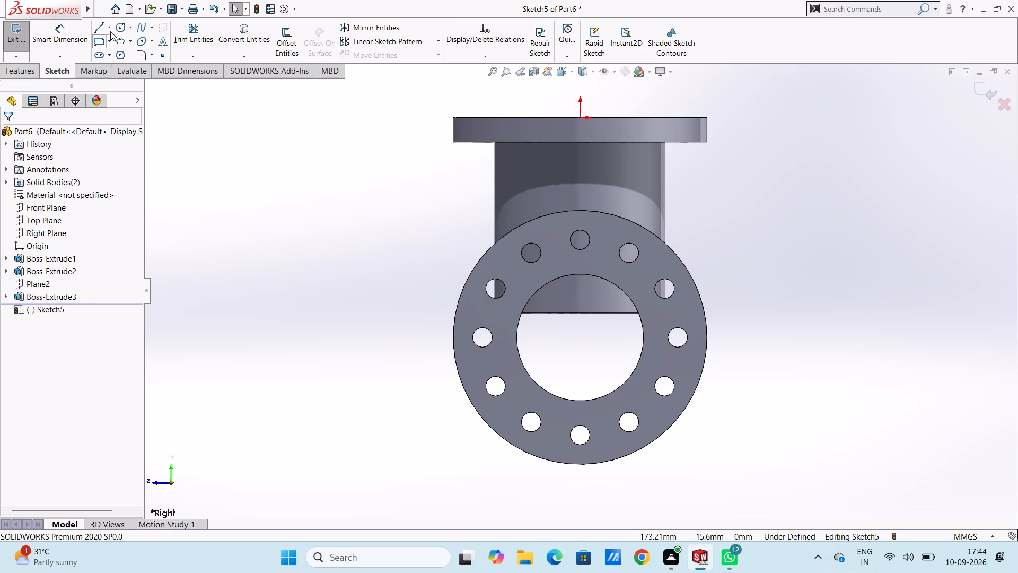
left_click(119, 25)
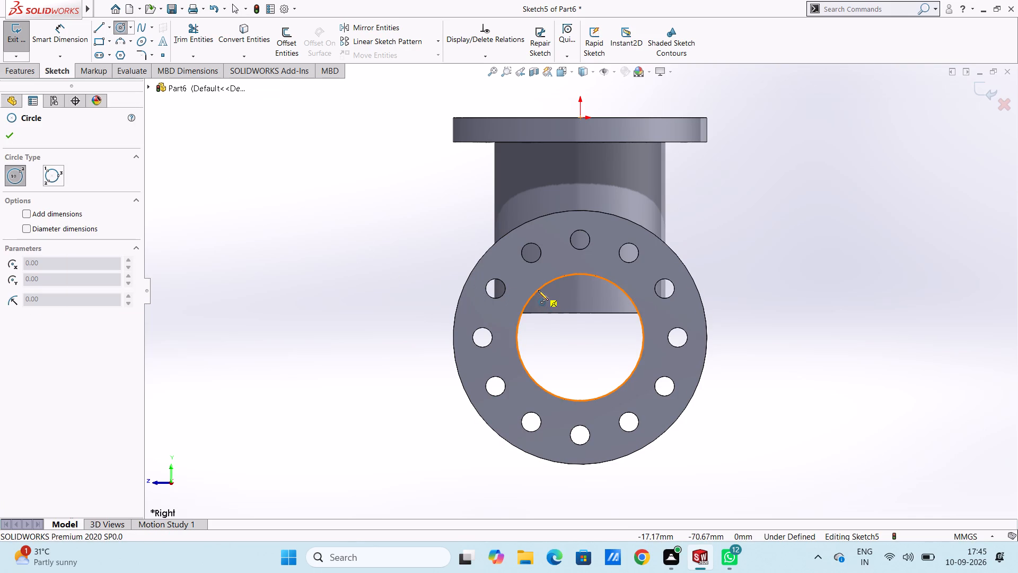
left_click(580, 336)
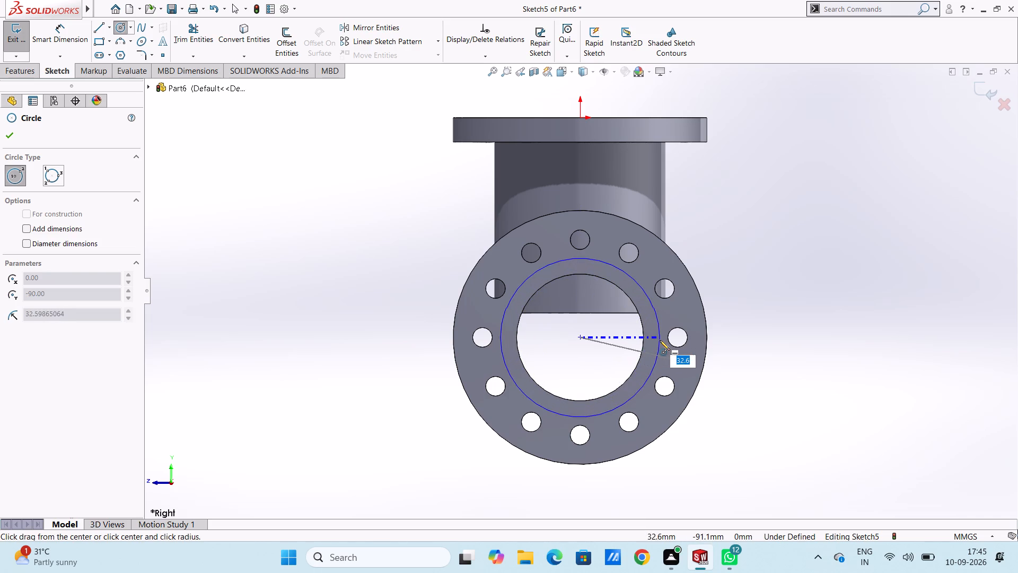
type("35")
key("Return")
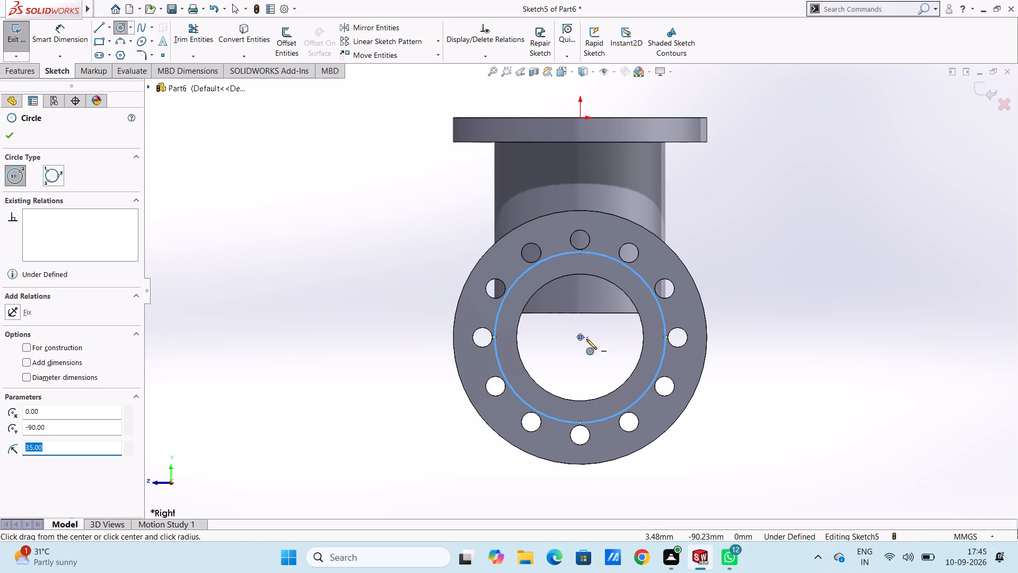
left_click(581, 336)
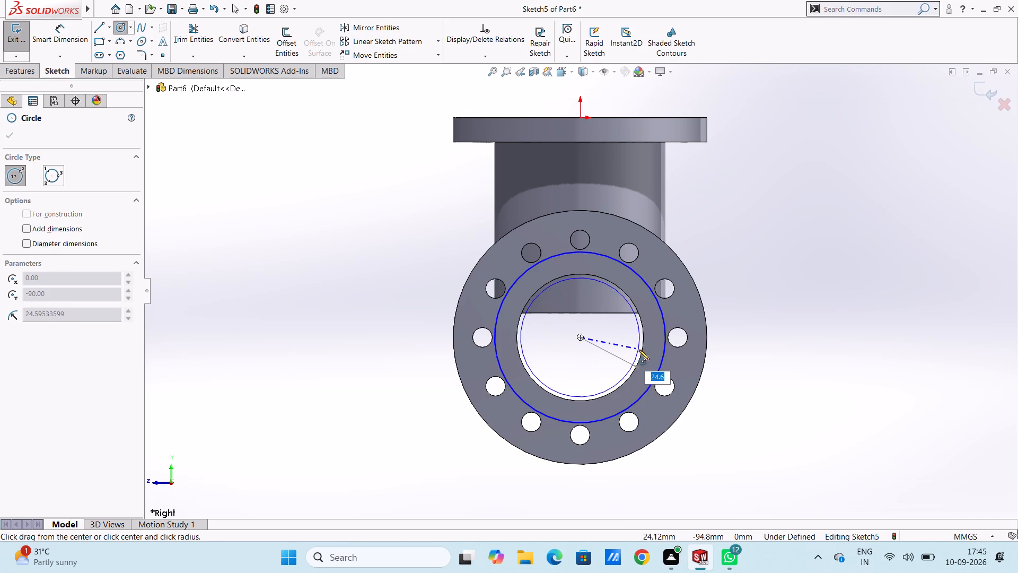
key("Return")
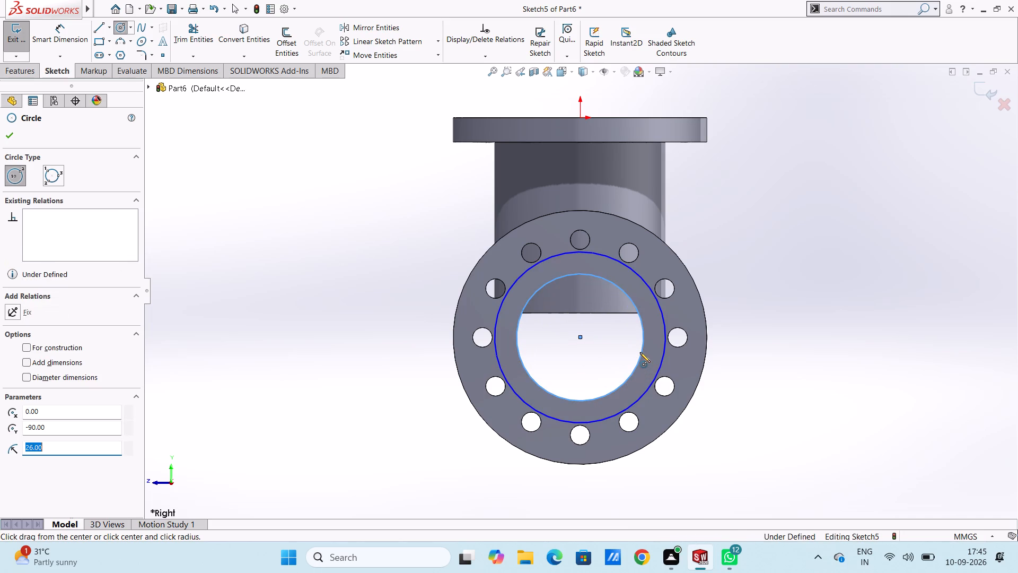
key("Escape")
key("Escape")
key("Escape")
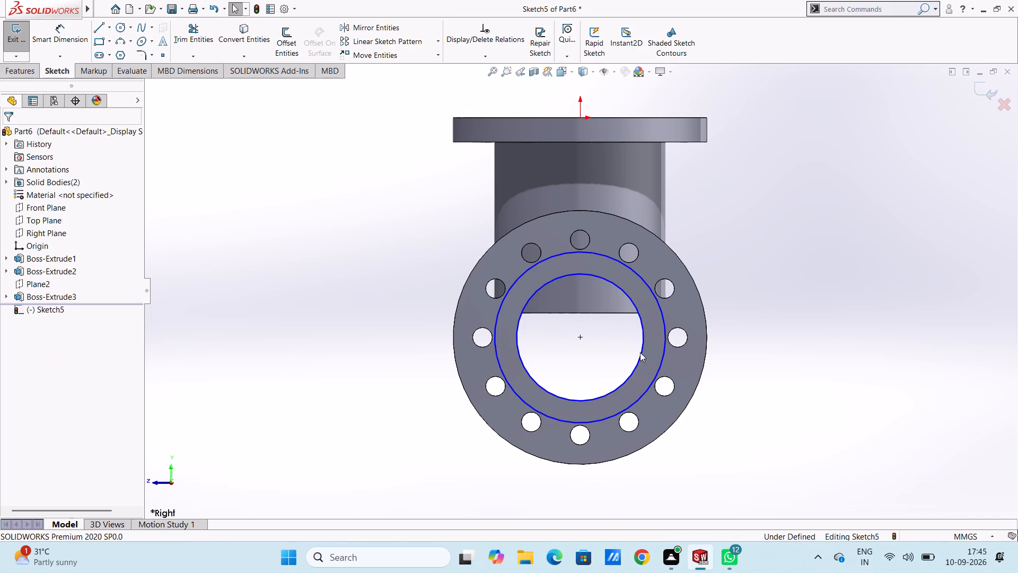
Dimension the outer circle's diameter at 70 mm and the inner circle's diameter at 52 mm.
left_click(74, 33)
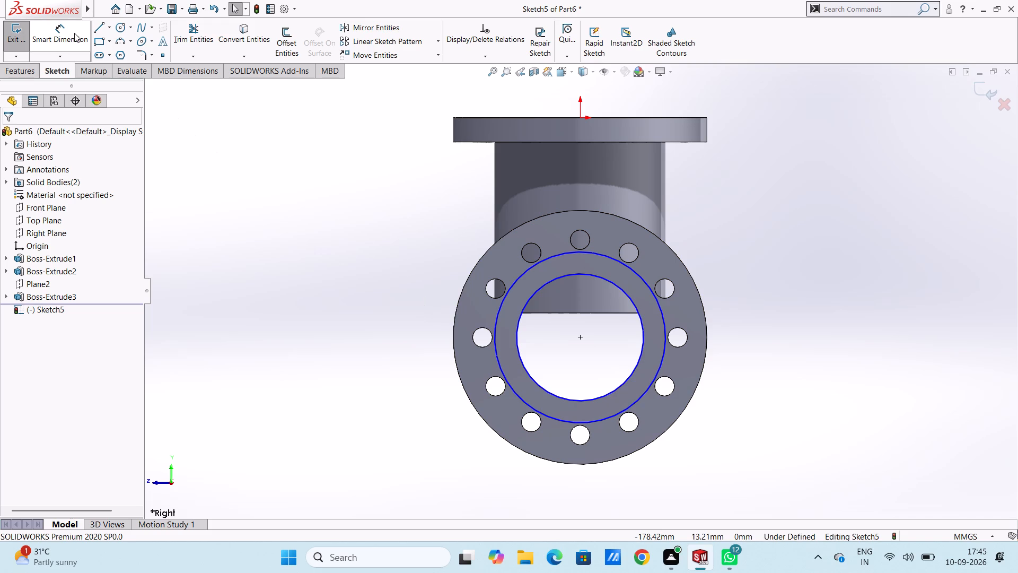
left_click(503, 296)
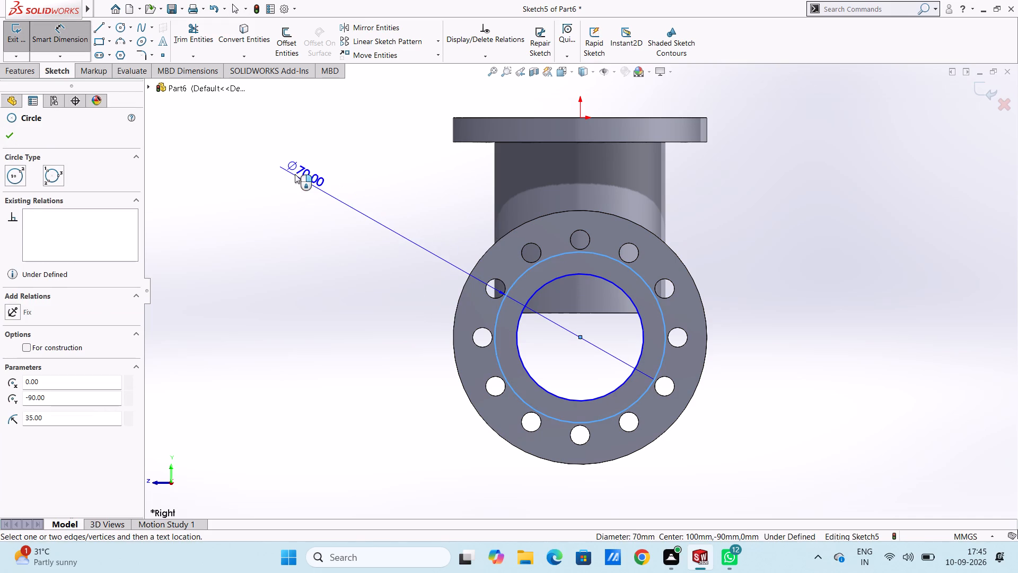
left_click(295, 174)
key("Return")
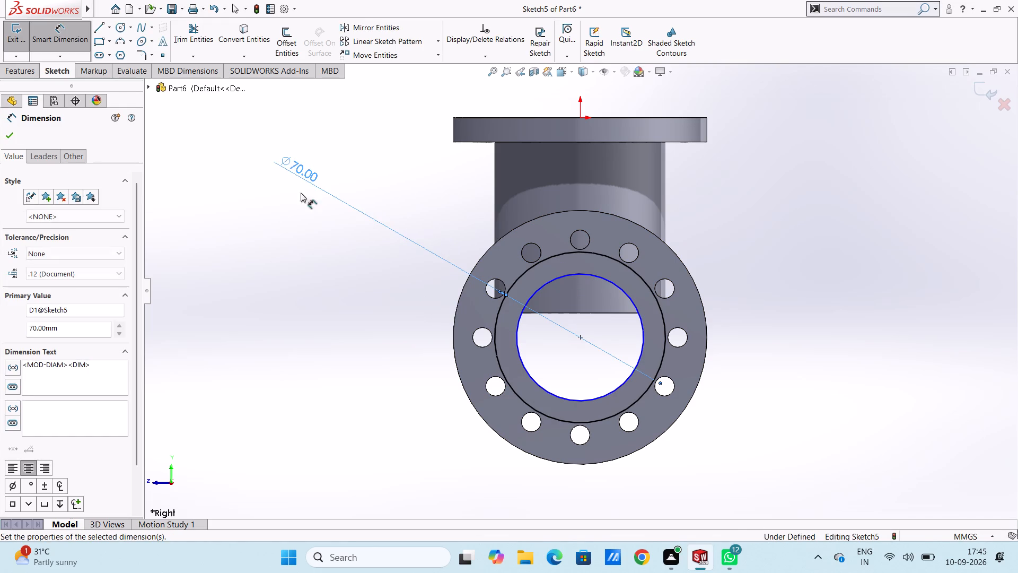
left_click(345, 250)
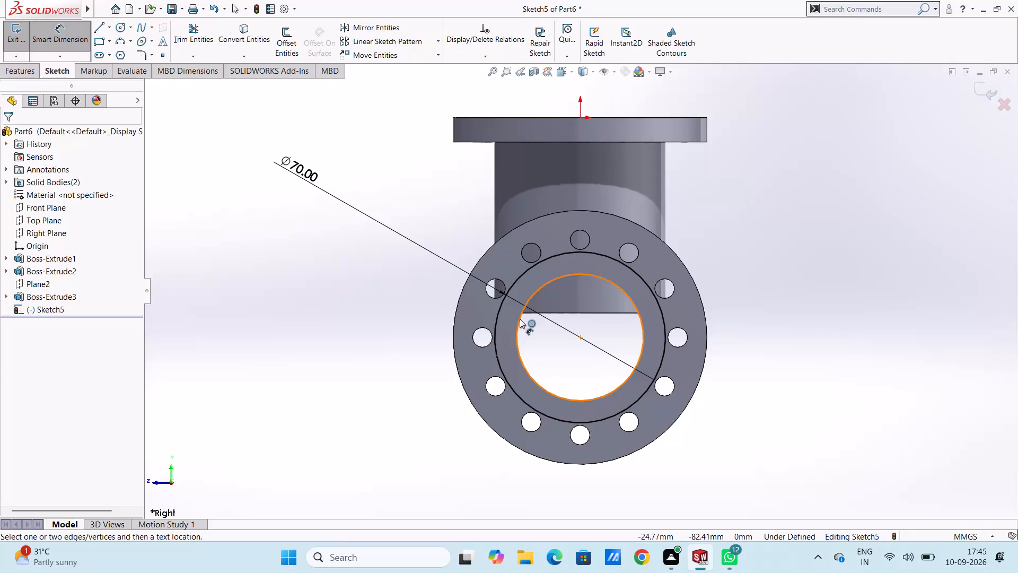
left_click(520, 319)
left_click(270, 230)
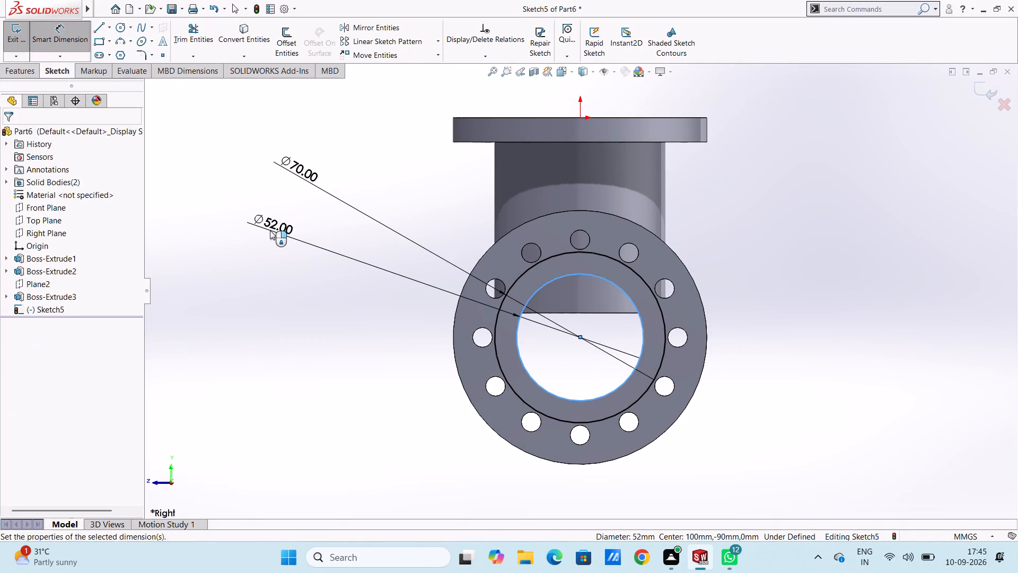
key("Return")
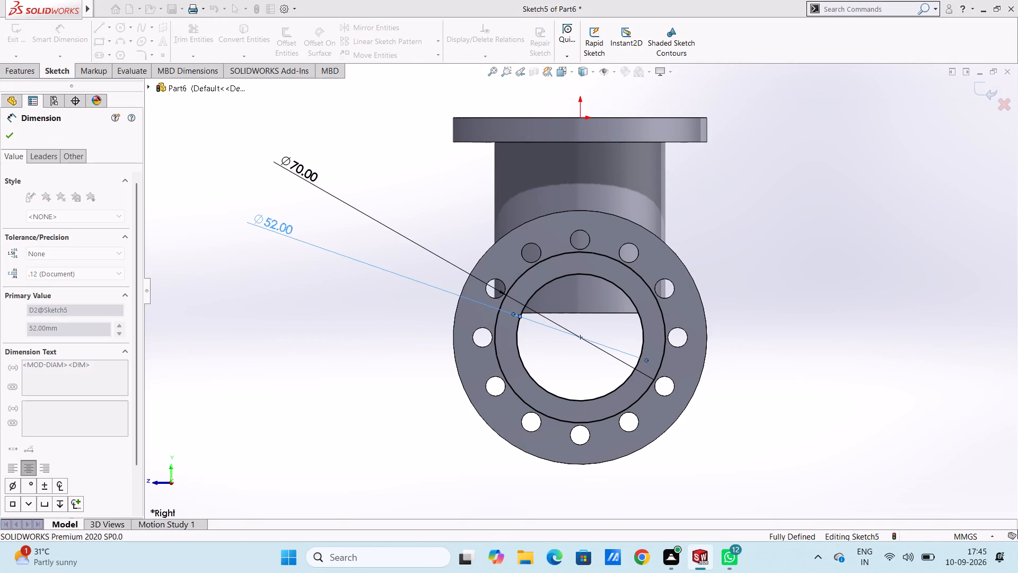
left_click(326, 306)
key("Escape")
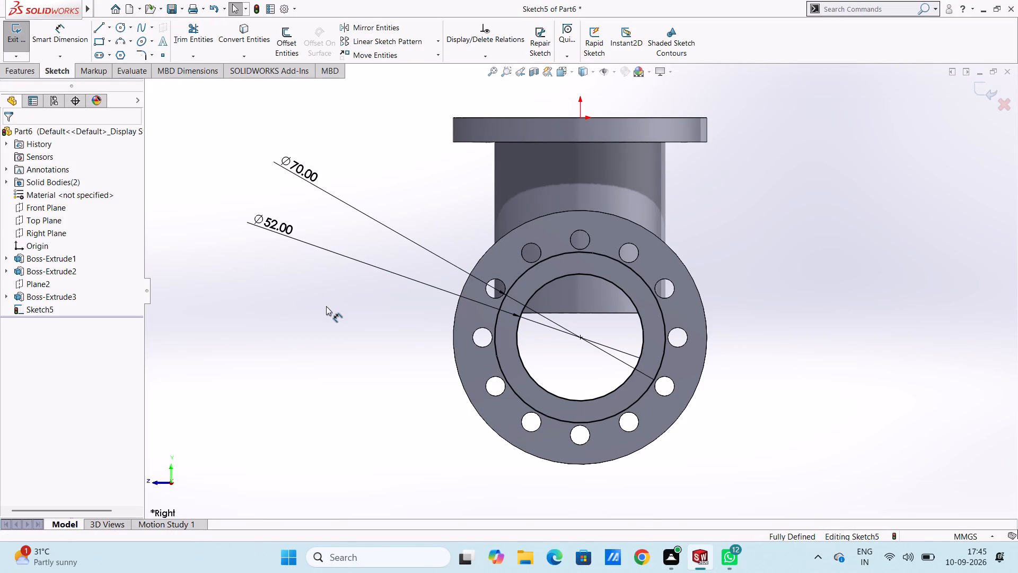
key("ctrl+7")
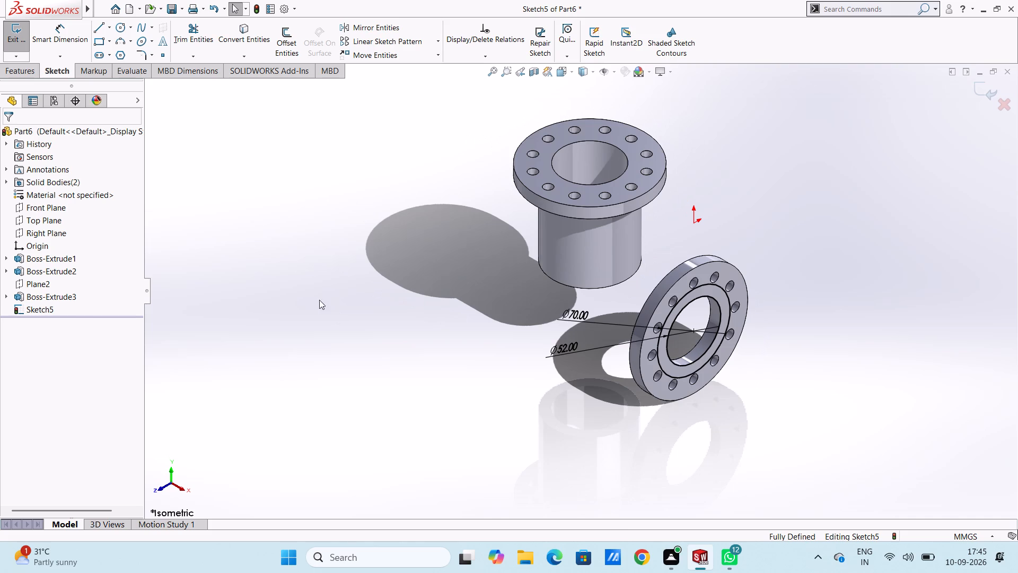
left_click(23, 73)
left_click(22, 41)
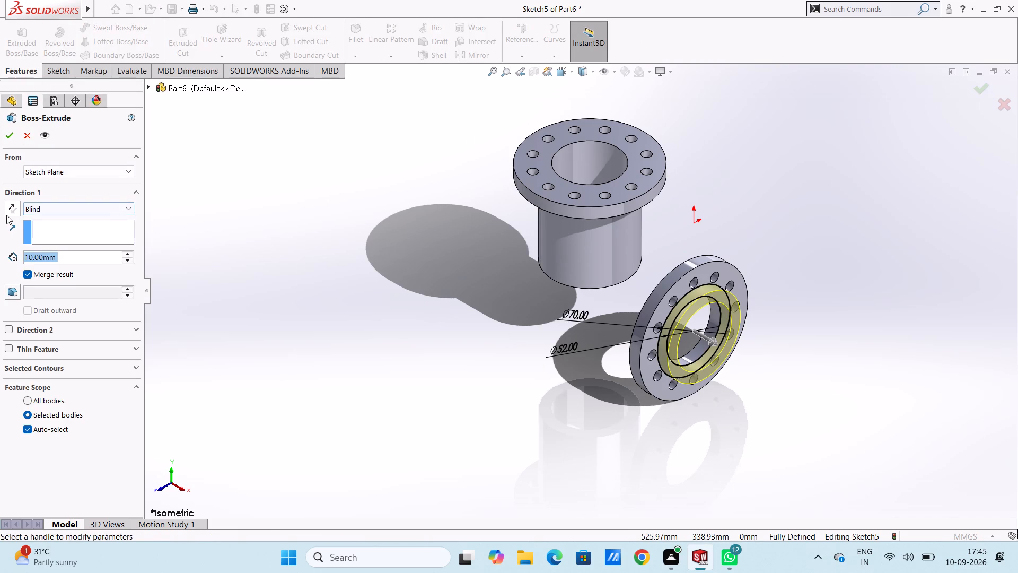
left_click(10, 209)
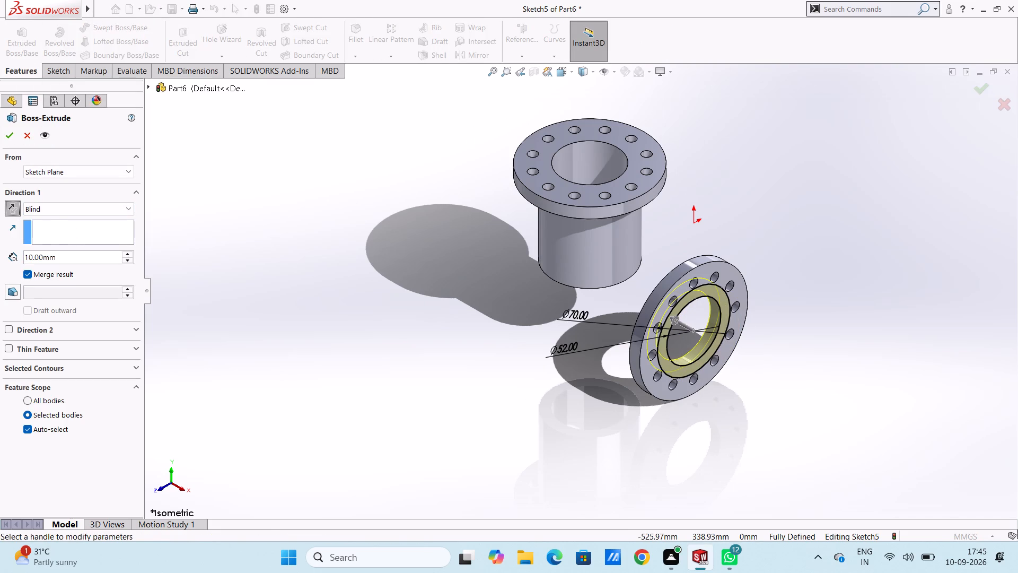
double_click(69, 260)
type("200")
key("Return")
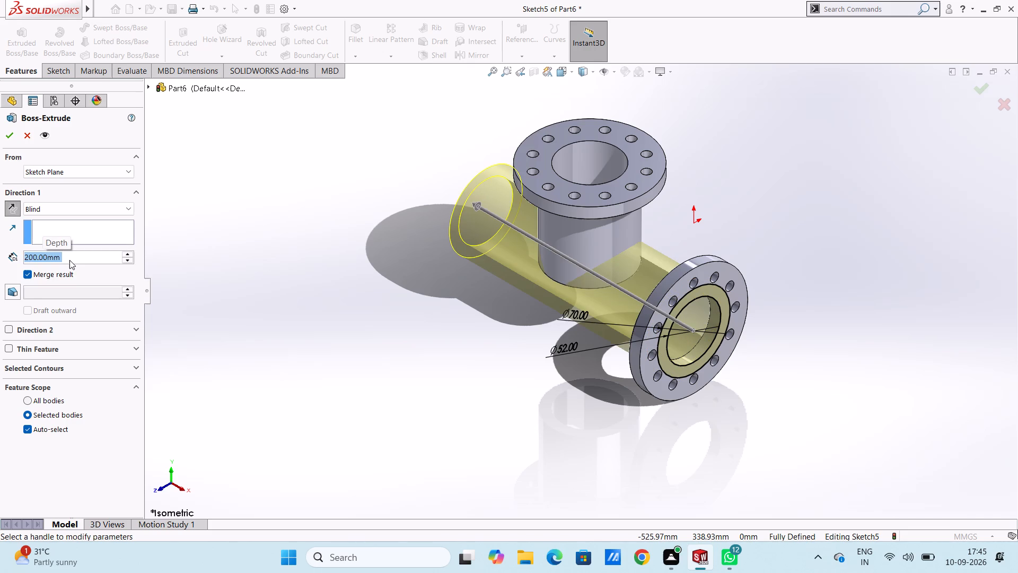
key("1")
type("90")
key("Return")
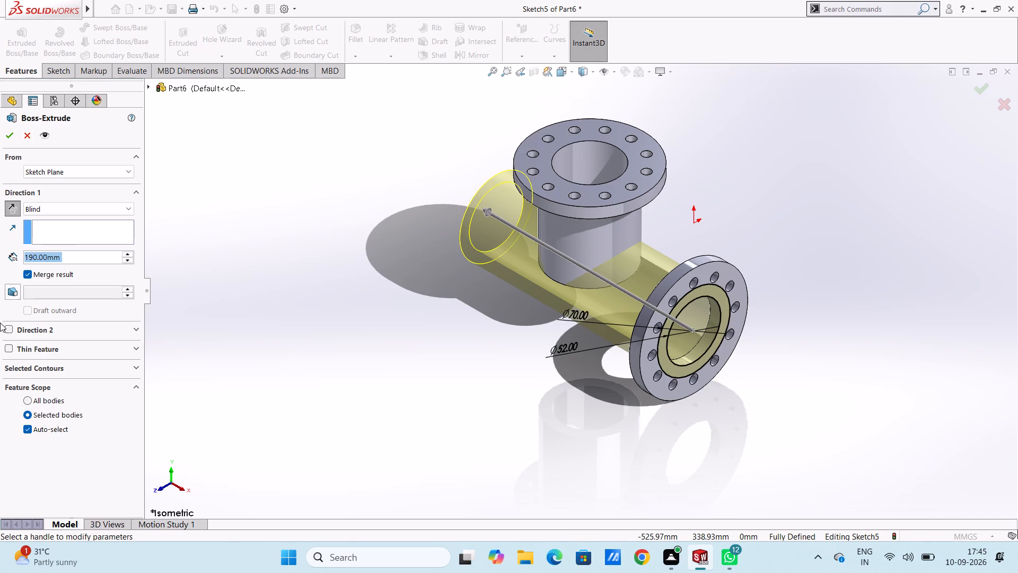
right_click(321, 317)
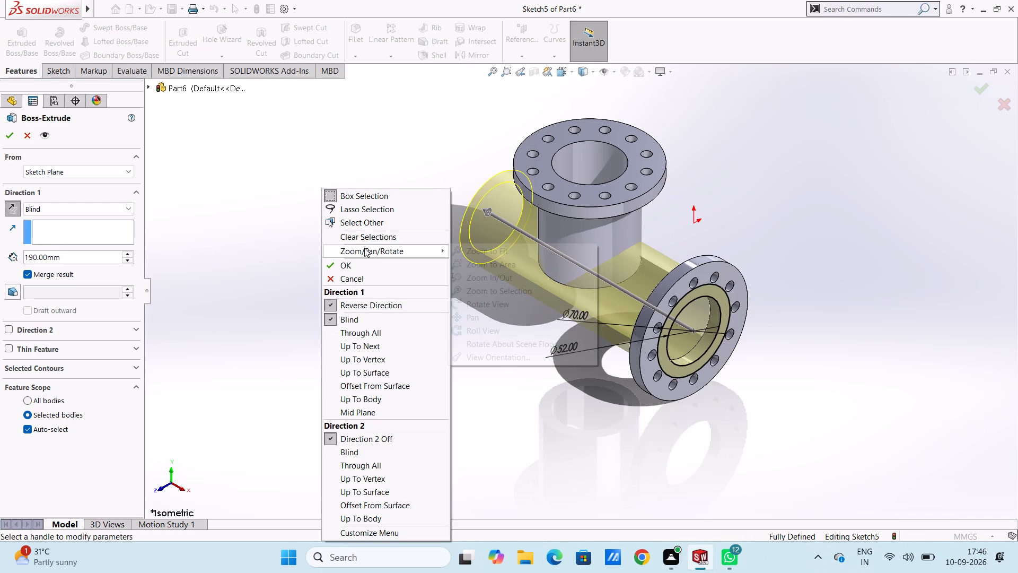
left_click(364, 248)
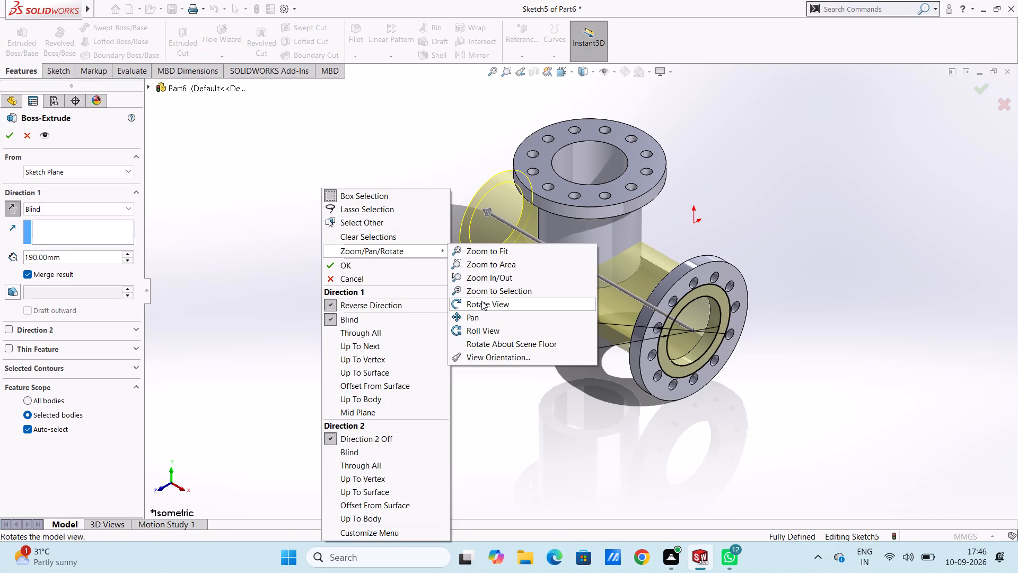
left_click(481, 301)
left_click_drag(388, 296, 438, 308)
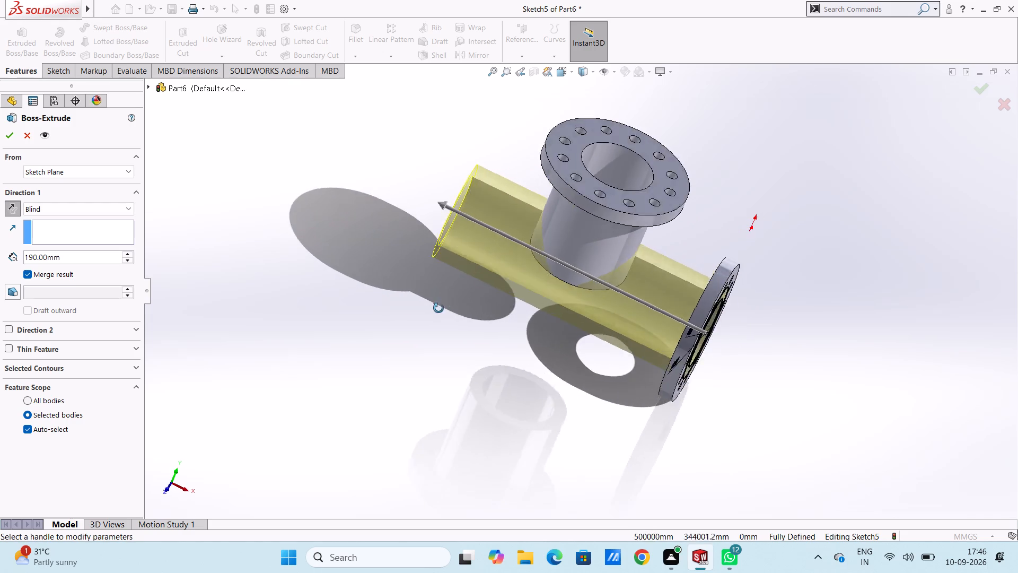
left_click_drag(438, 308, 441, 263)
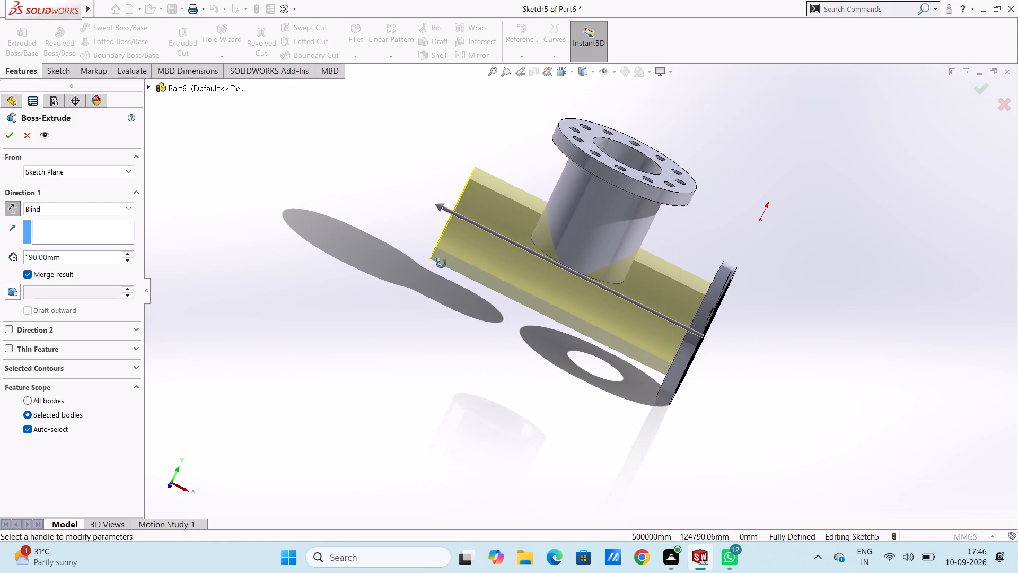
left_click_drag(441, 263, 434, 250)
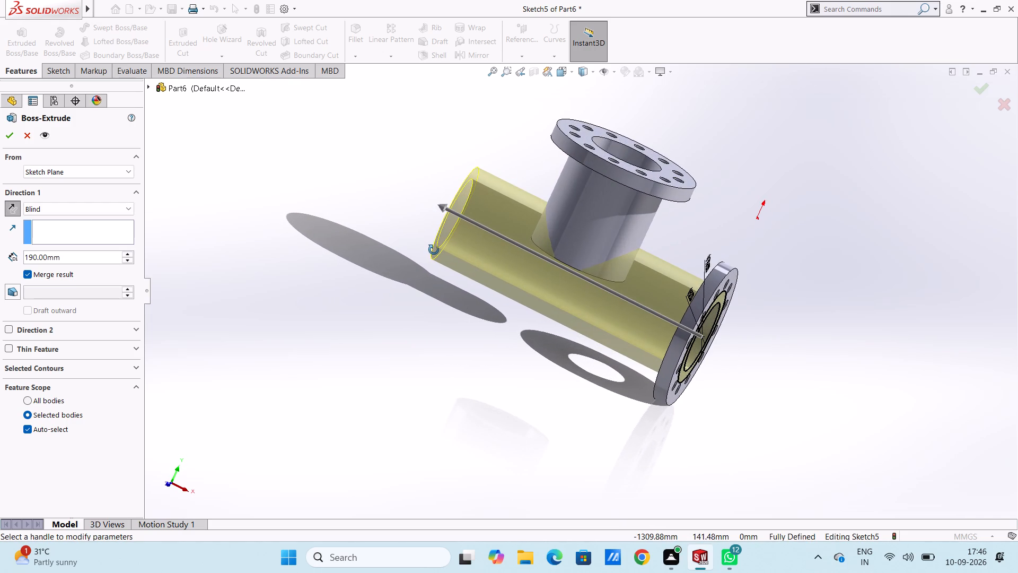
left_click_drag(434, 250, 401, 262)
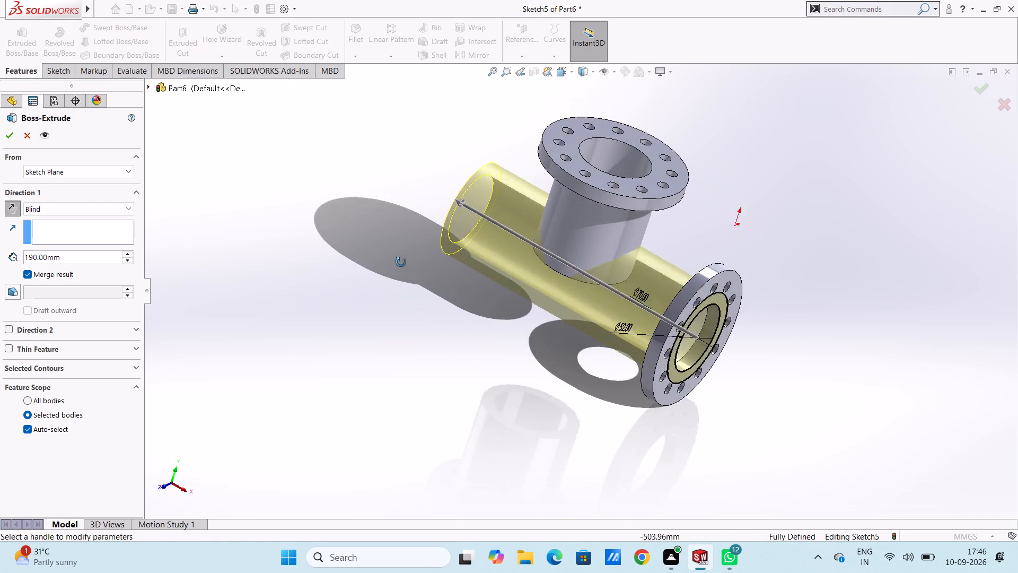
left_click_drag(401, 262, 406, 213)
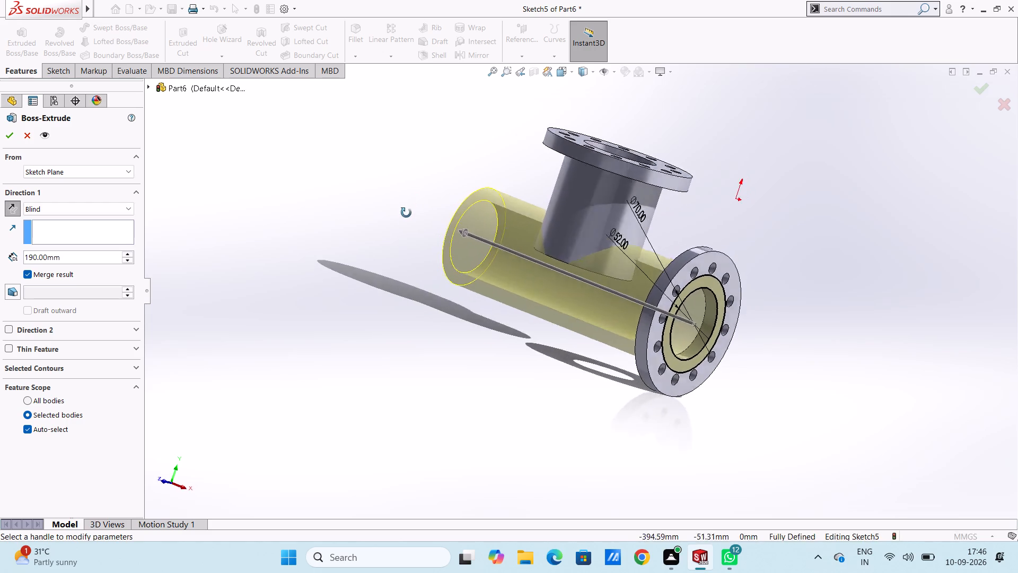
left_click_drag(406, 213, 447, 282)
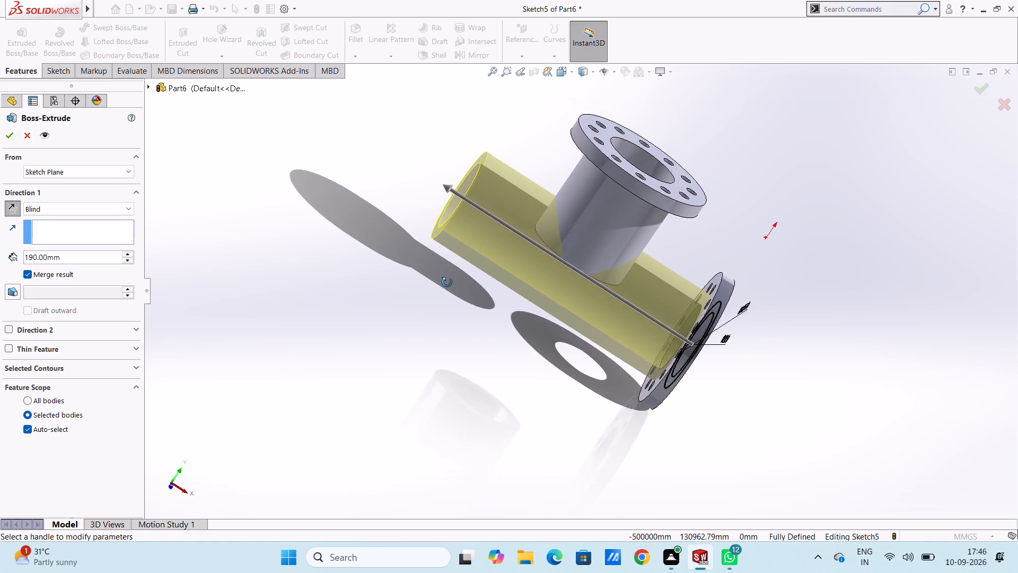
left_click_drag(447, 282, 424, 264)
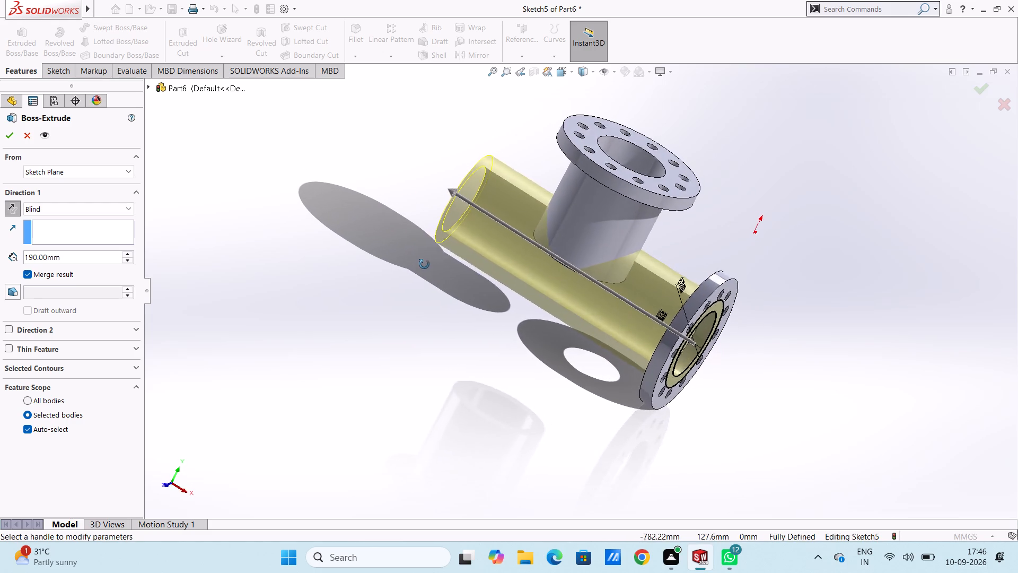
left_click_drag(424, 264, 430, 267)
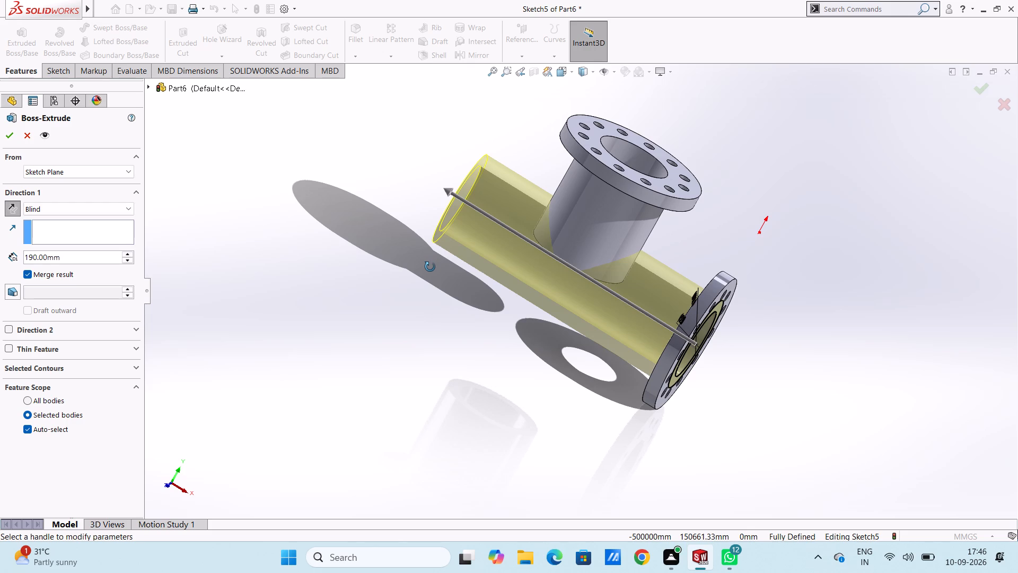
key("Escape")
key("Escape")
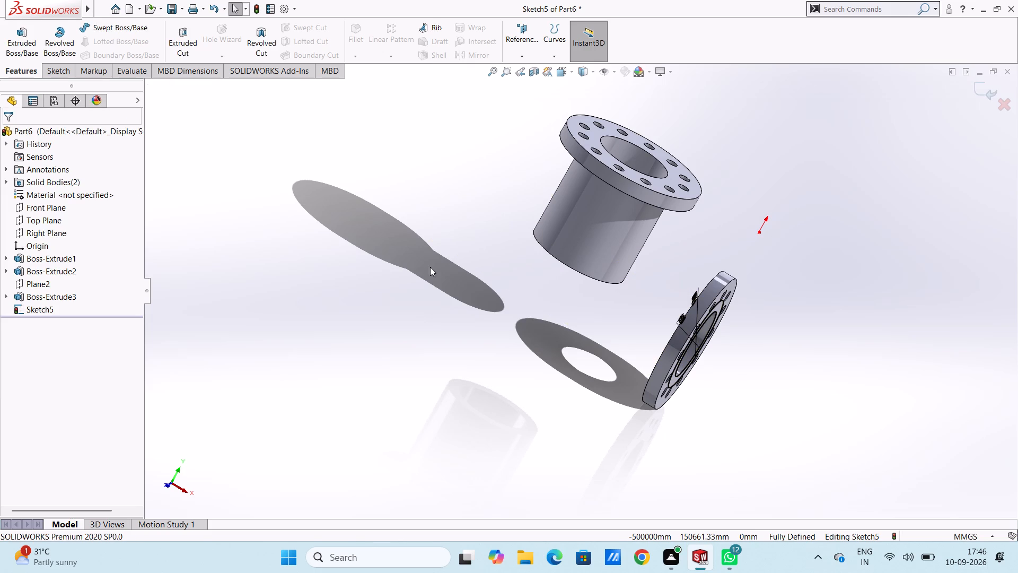
Extrude the 70/52 mm ring sketch on the side flange 190 mm blind in the reversed direction, under the vertical tube, with merge result on.
key("ctrl+5")
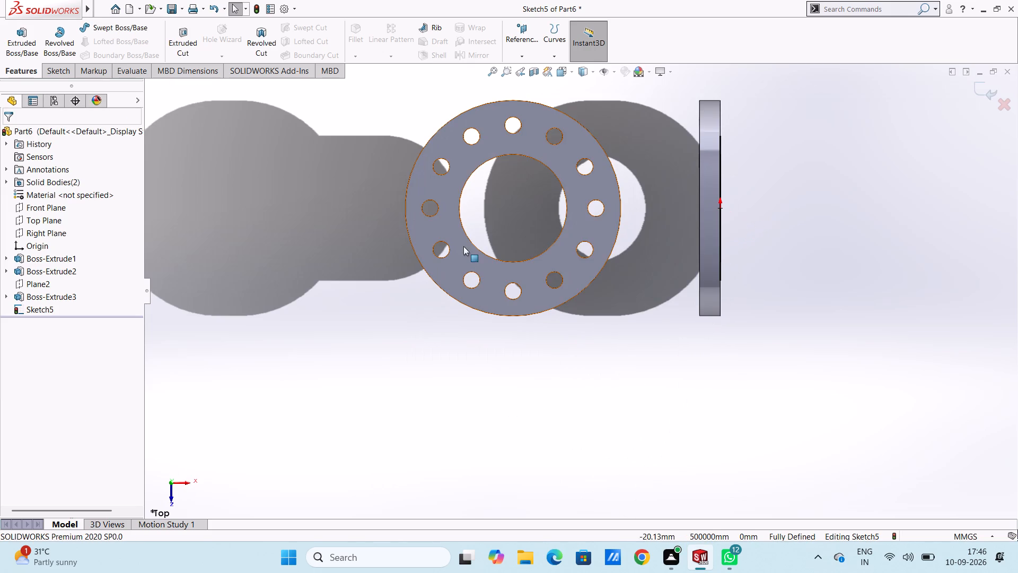
left_click(459, 231)
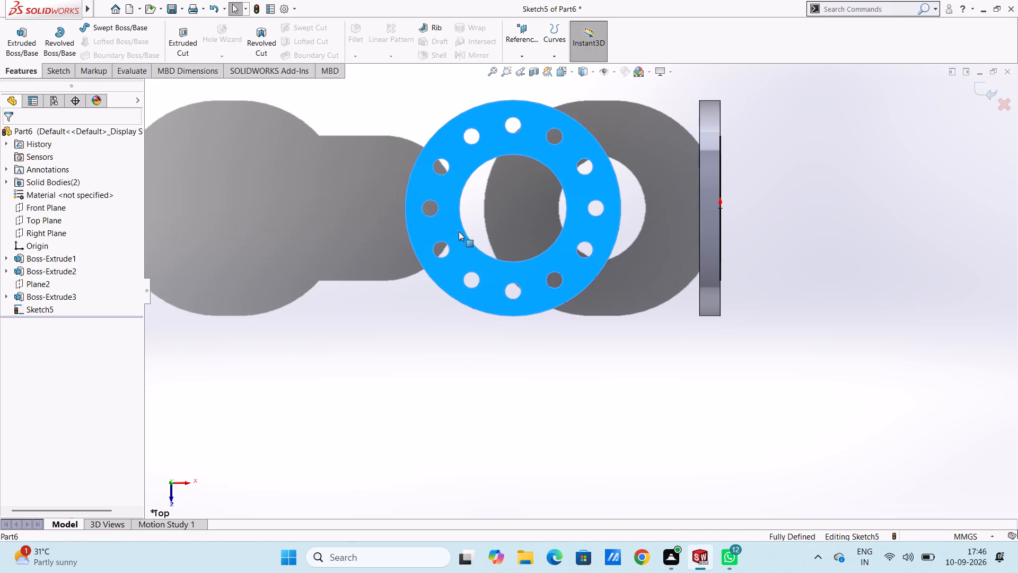
key("Escape")
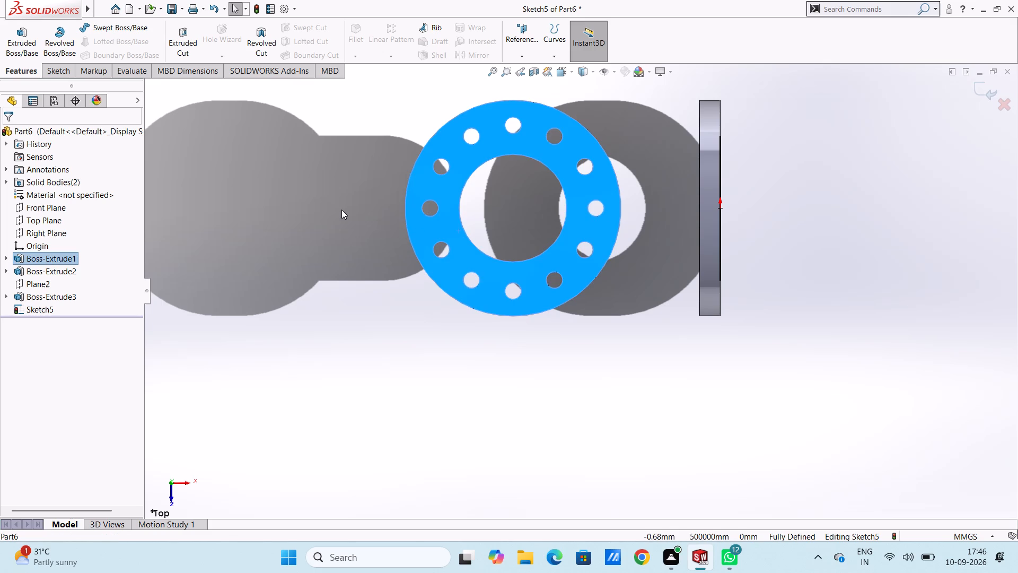
key("ctrl+7")
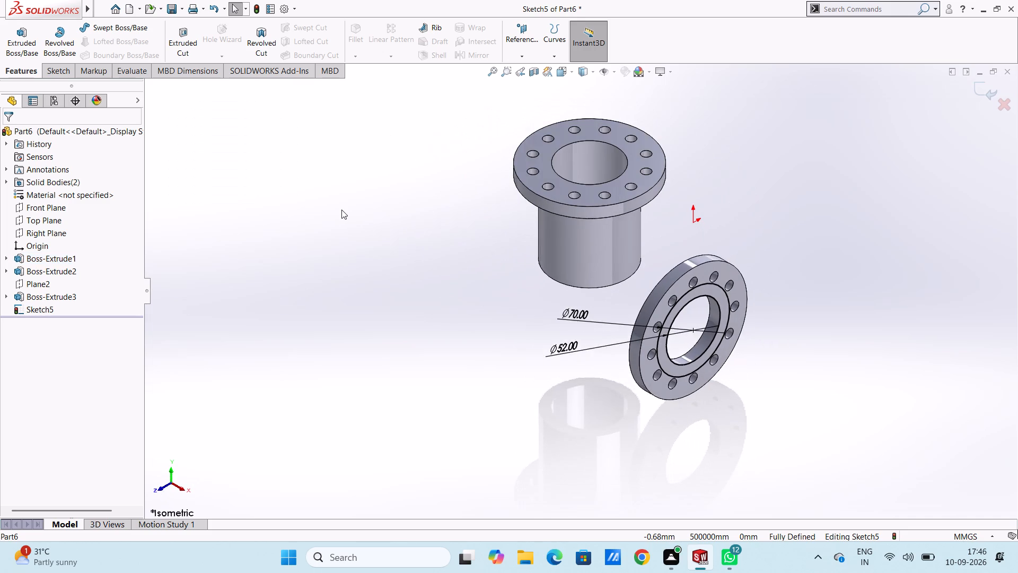
left_click(16, 34)
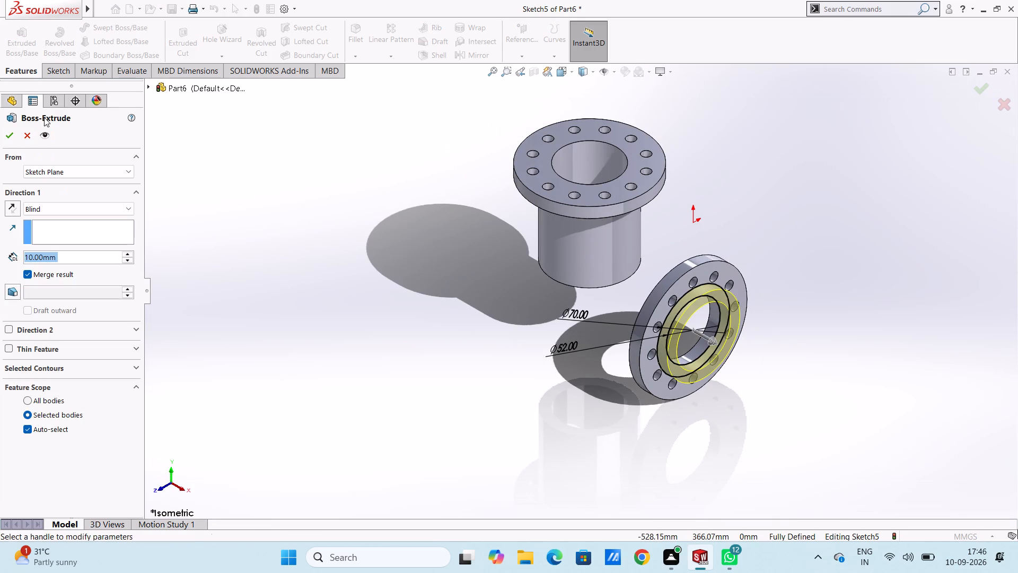
type("190")
key("Return")
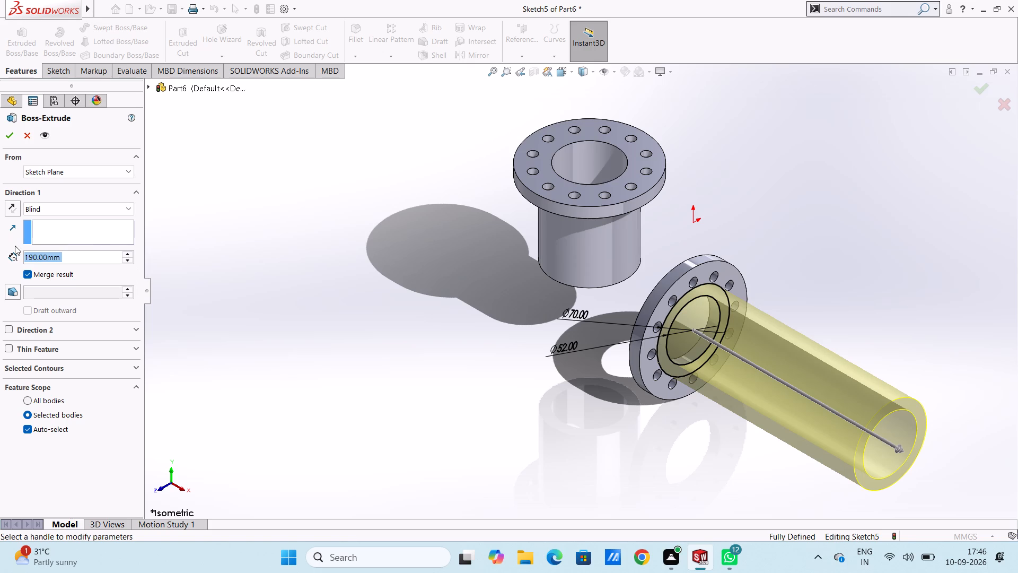
left_click(13, 209)
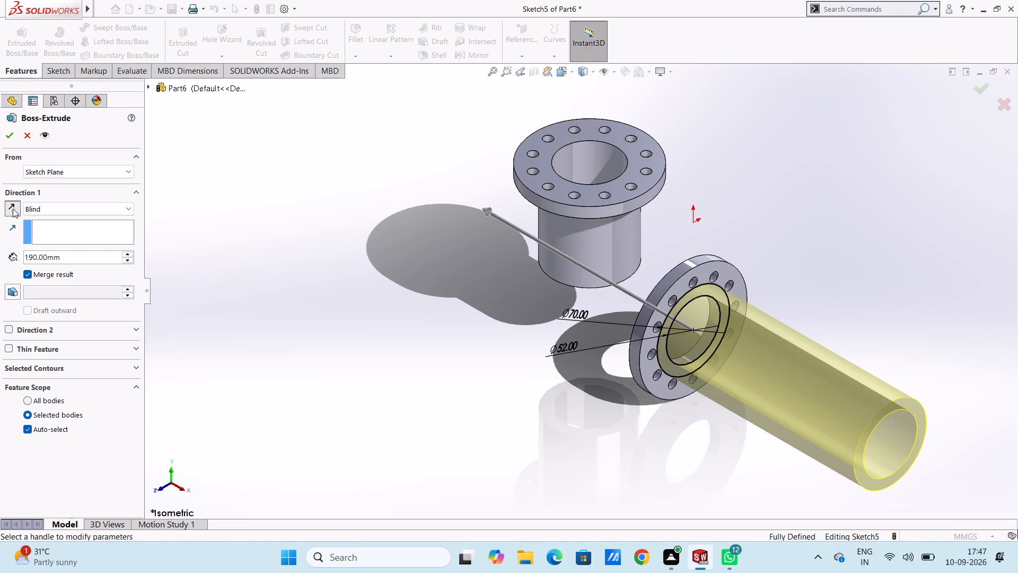
left_click(10, 133)
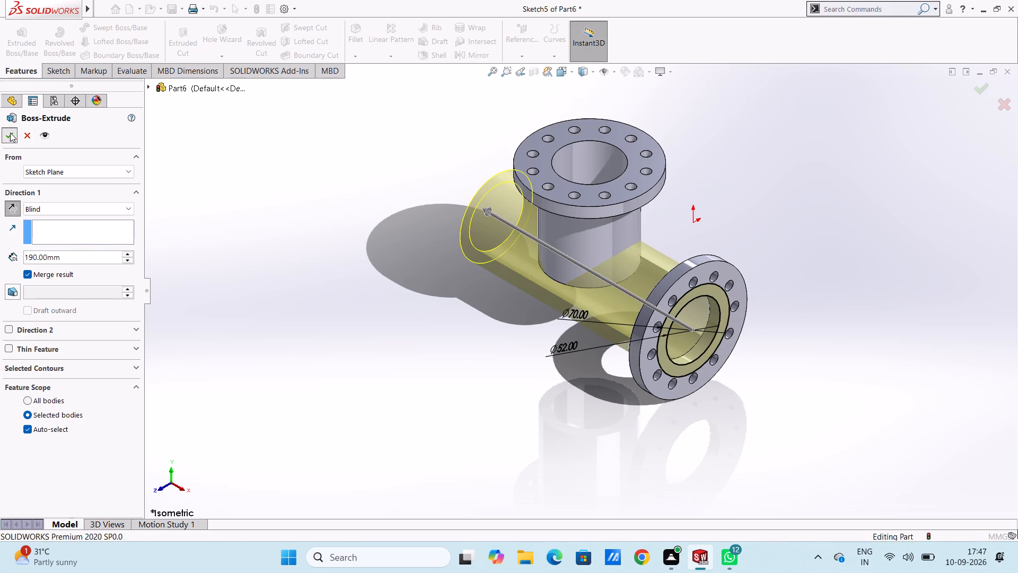
left_click(270, 227)
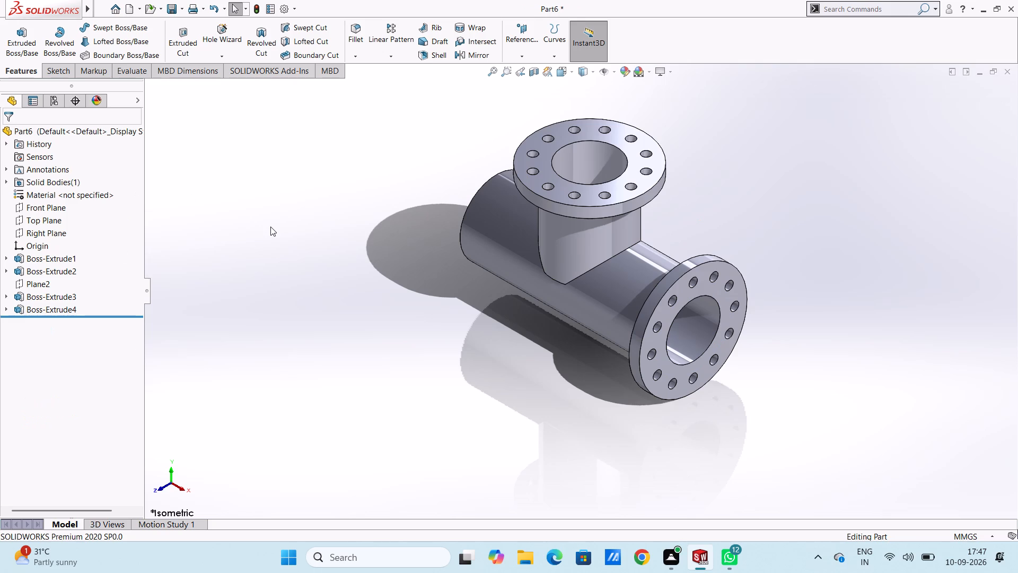
Sketch two concentric circles of 26 mm and 35 mm radius on the top flange's upper face, centred on the origin.
key("ctrl+4")
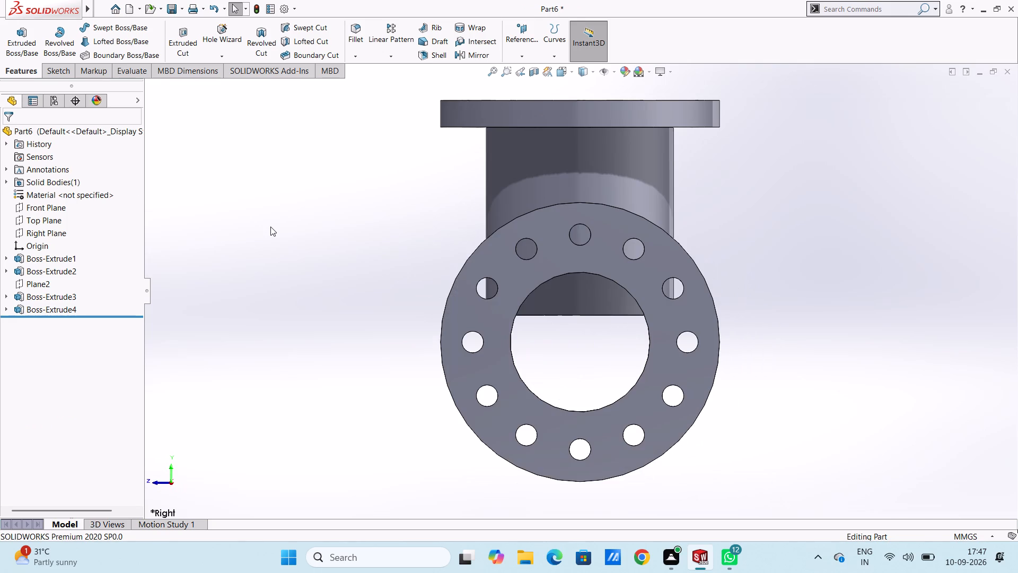
key("ctrl+1")
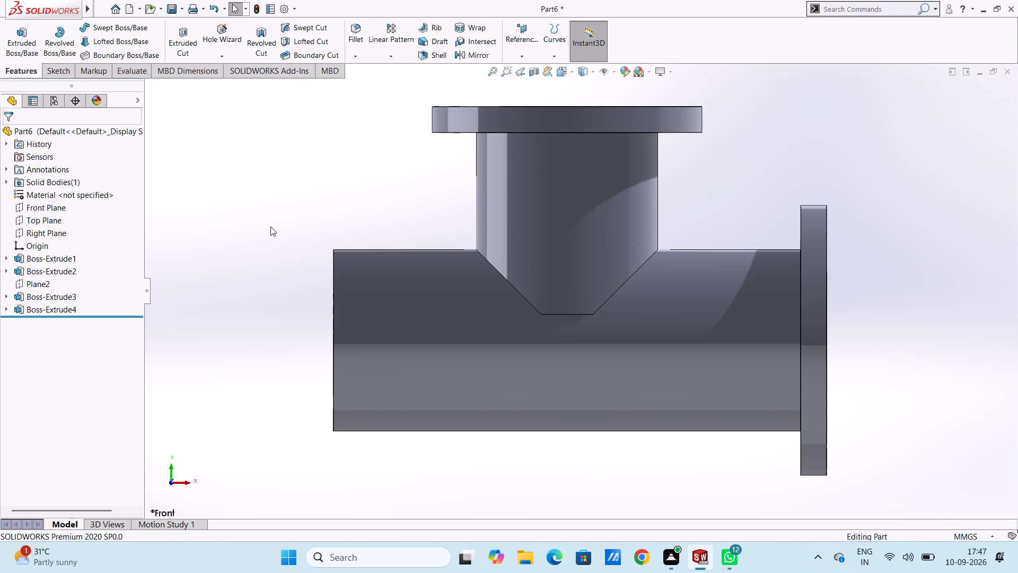
key("ctrl+5")
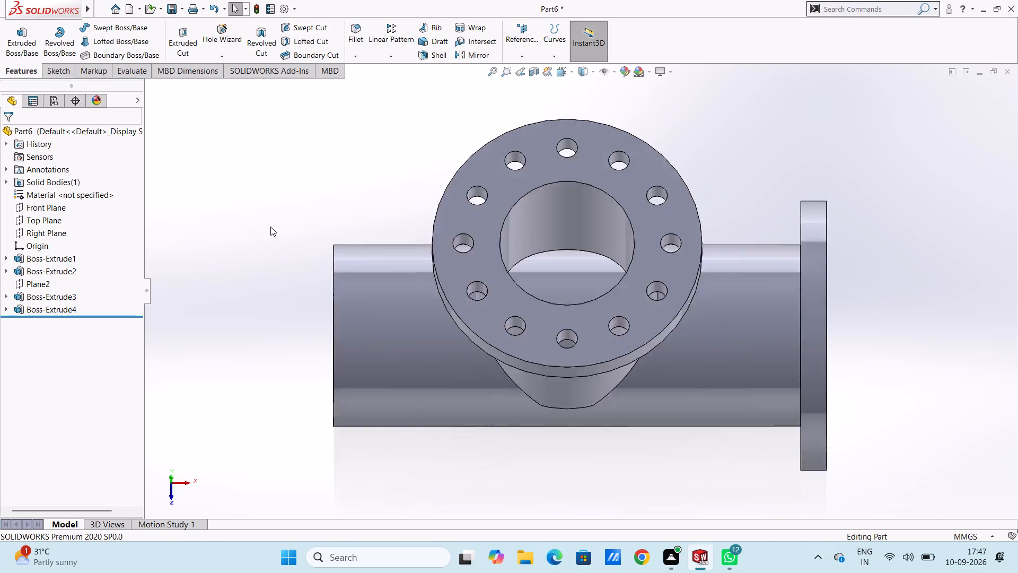
left_click(494, 275)
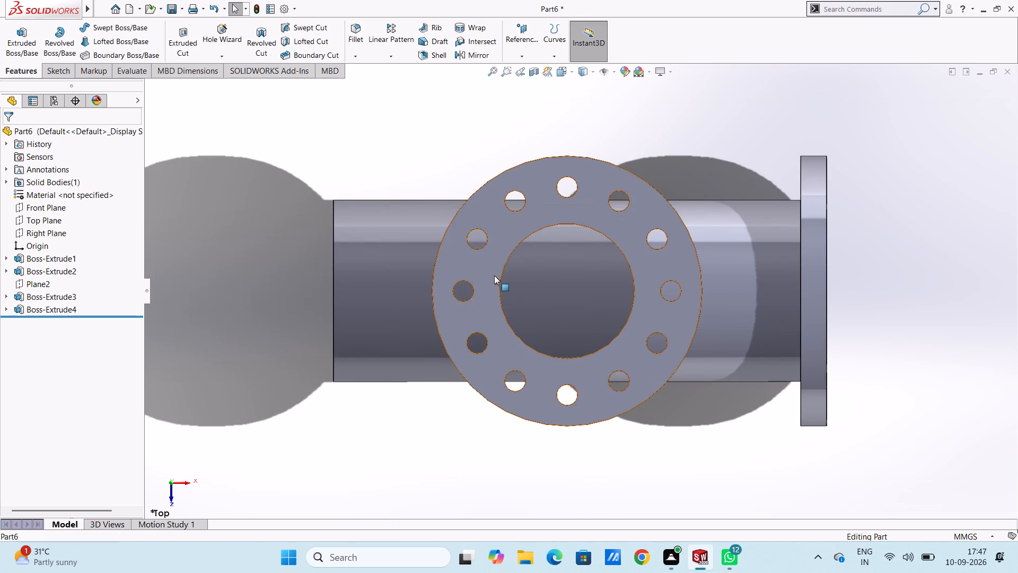
left_click(542, 247)
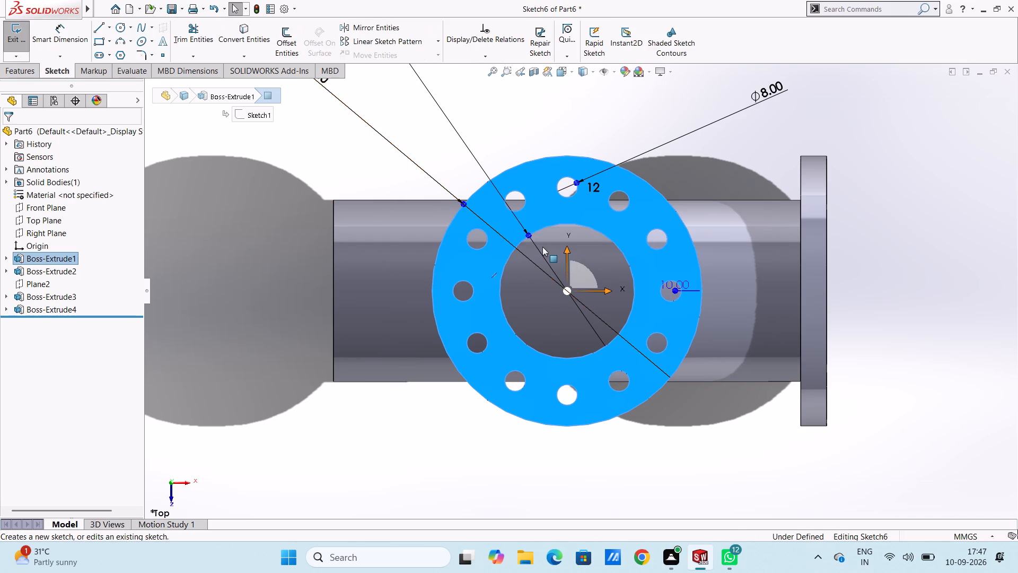
left_click(303, 196)
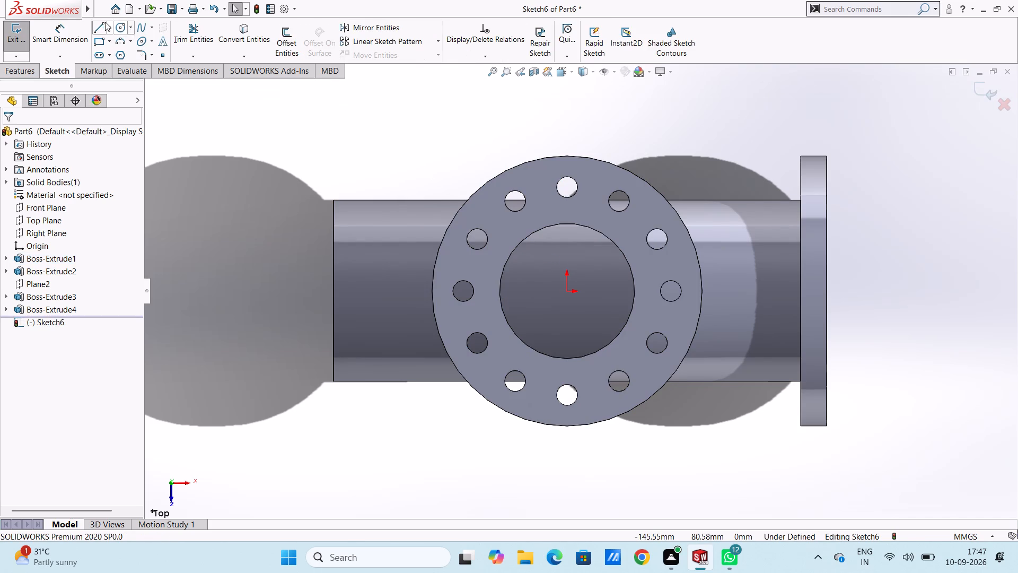
left_click(116, 23)
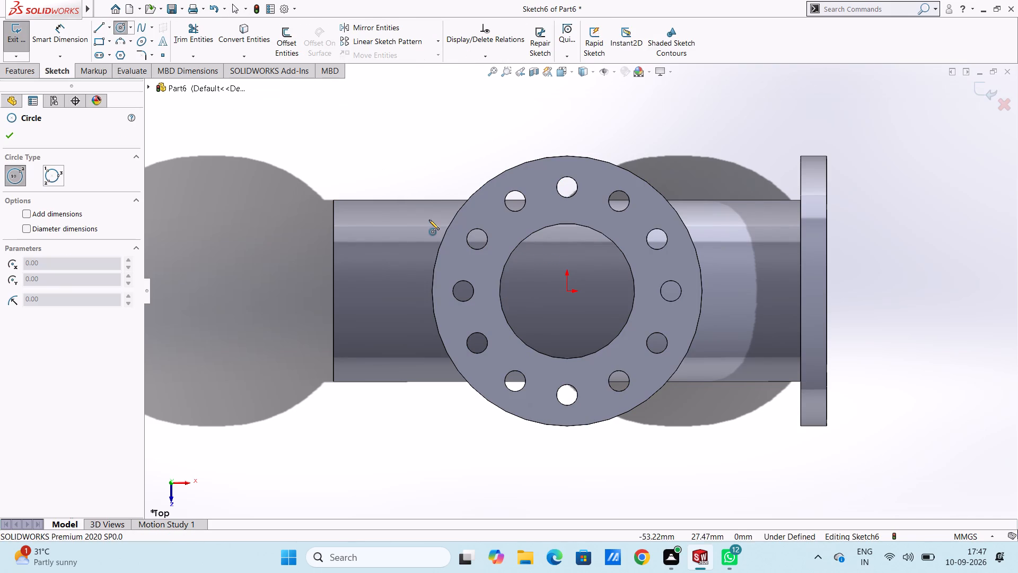
left_click(567, 288)
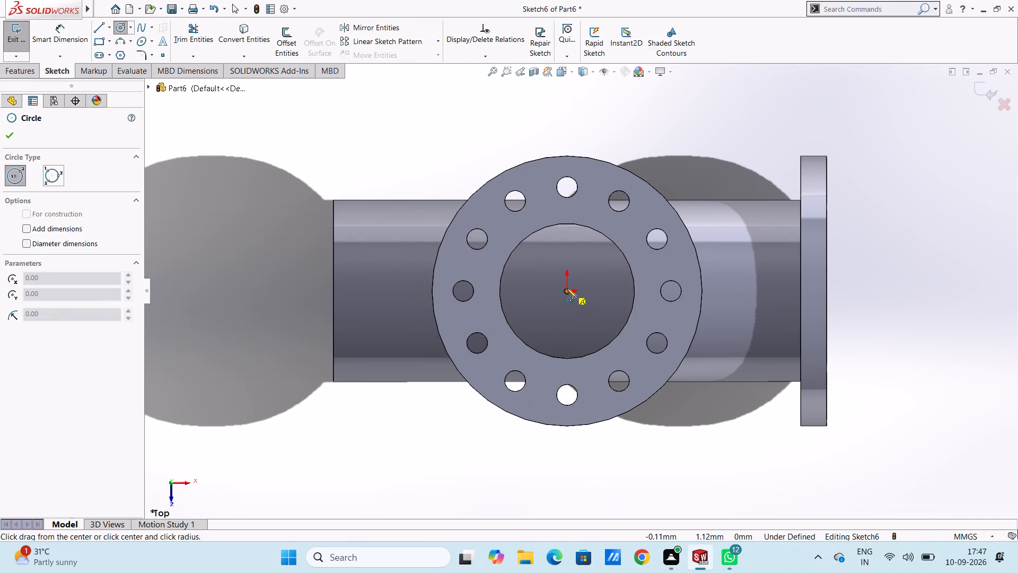
left_click(623, 256)
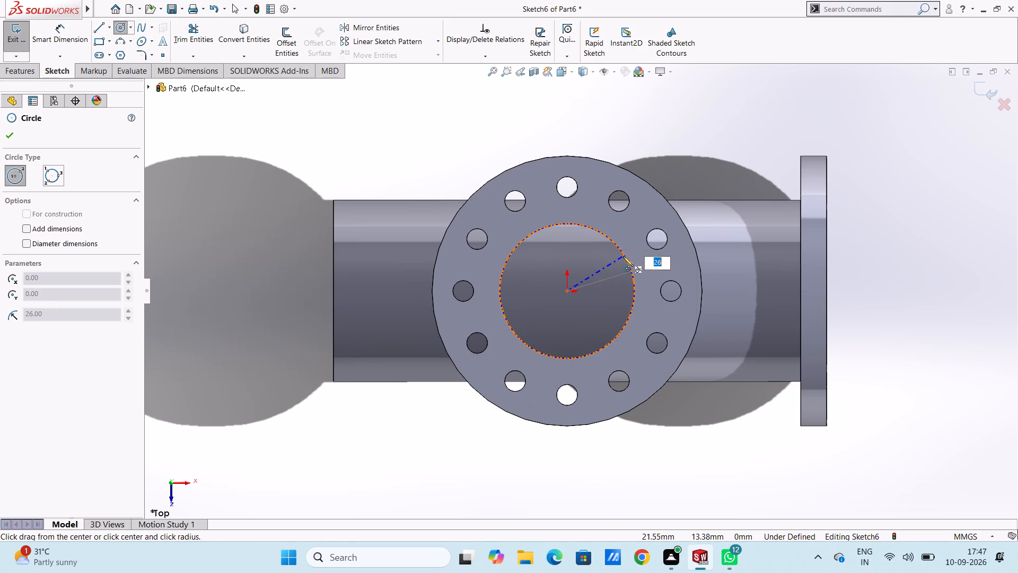
left_click(567, 292)
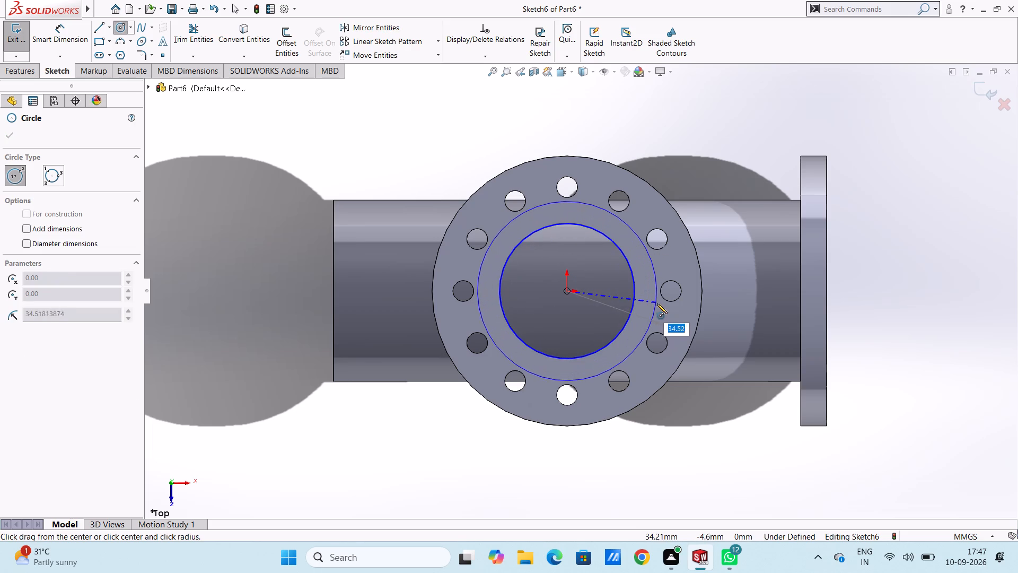
type("35")
key("Return")
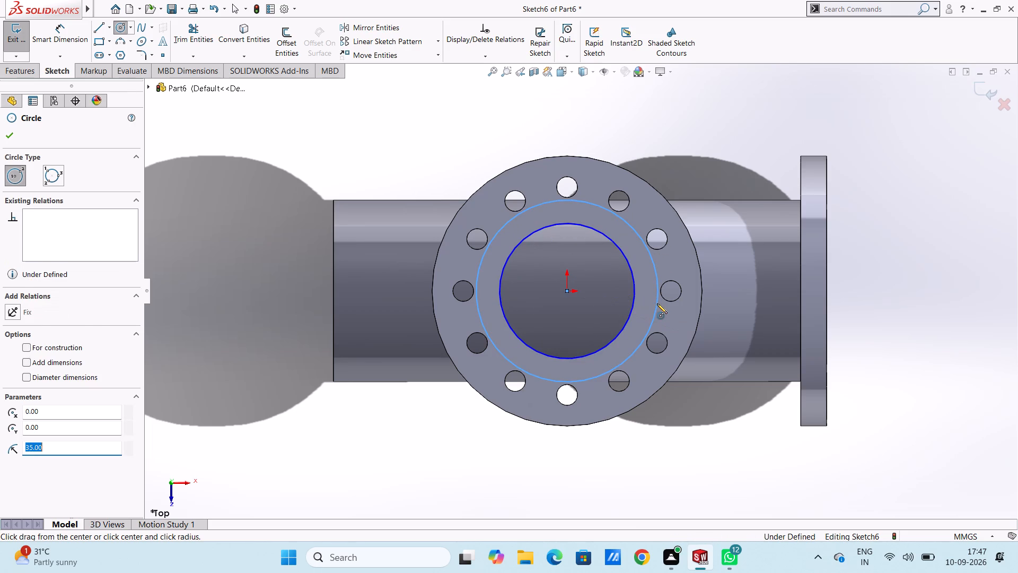
key("Escape")
key("Escape")
Extrude the top flange's ring sketch 110 mm blind in the reversed direction, down into the horizontal tube, with merge result on.
key("ctrl+7")
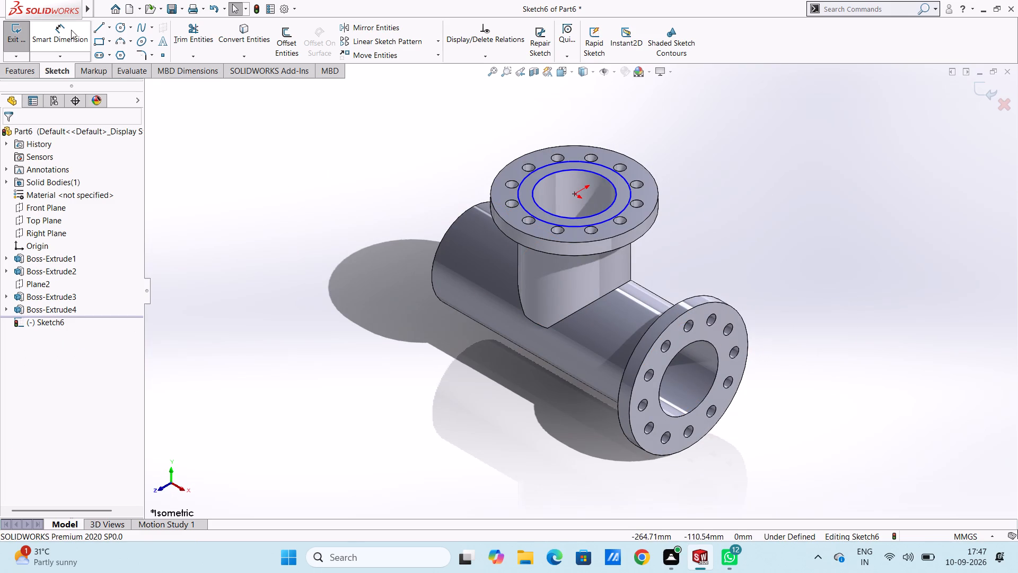
left_click(22, 67)
left_click(22, 46)
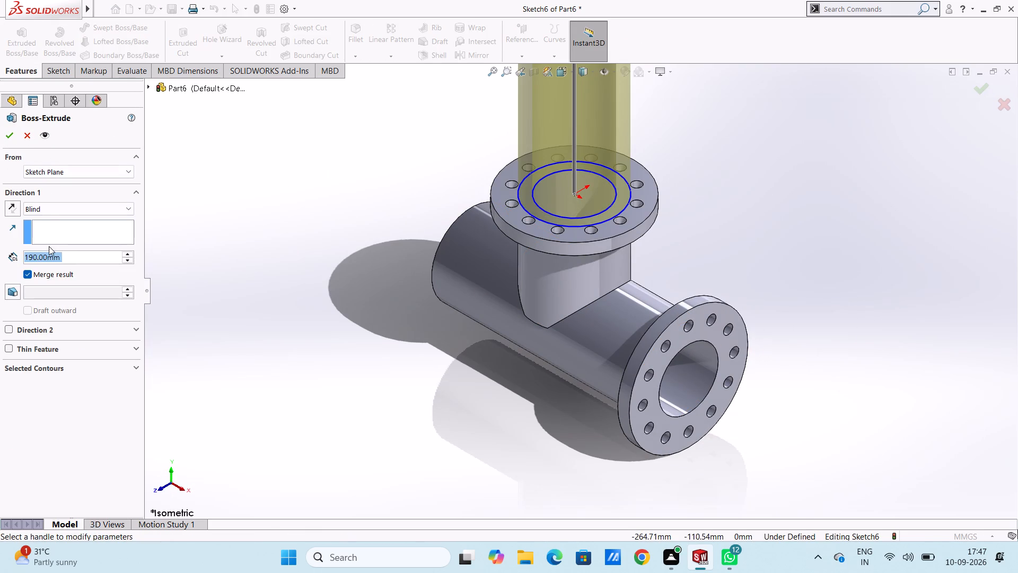
left_click(14, 208)
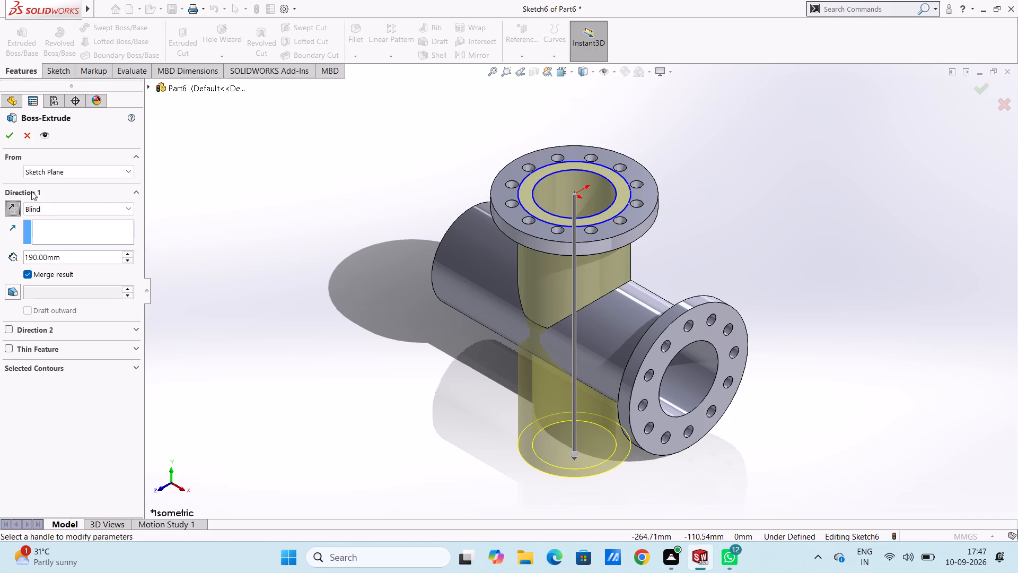
double_click(70, 259)
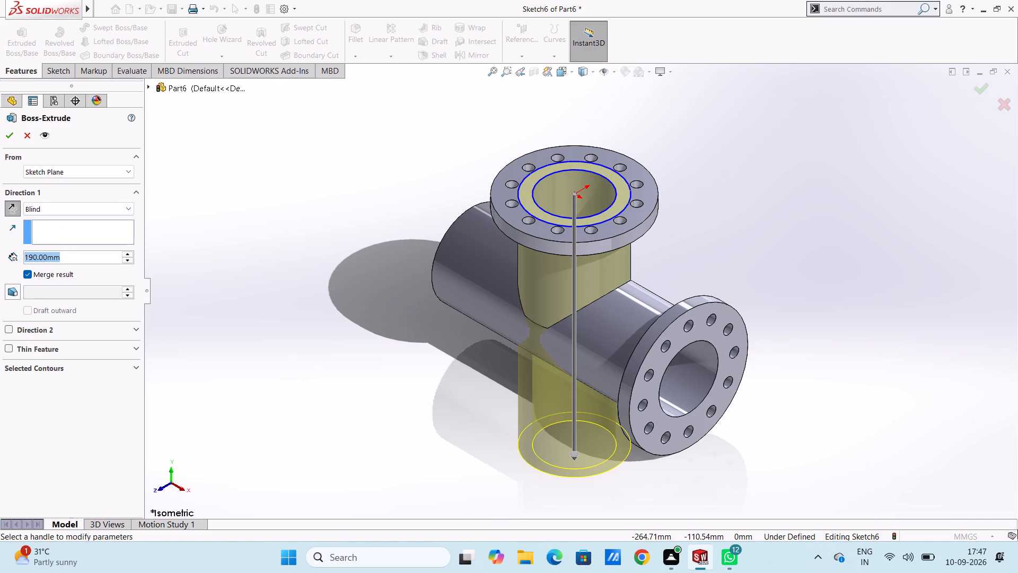
type("100")
key("Return")
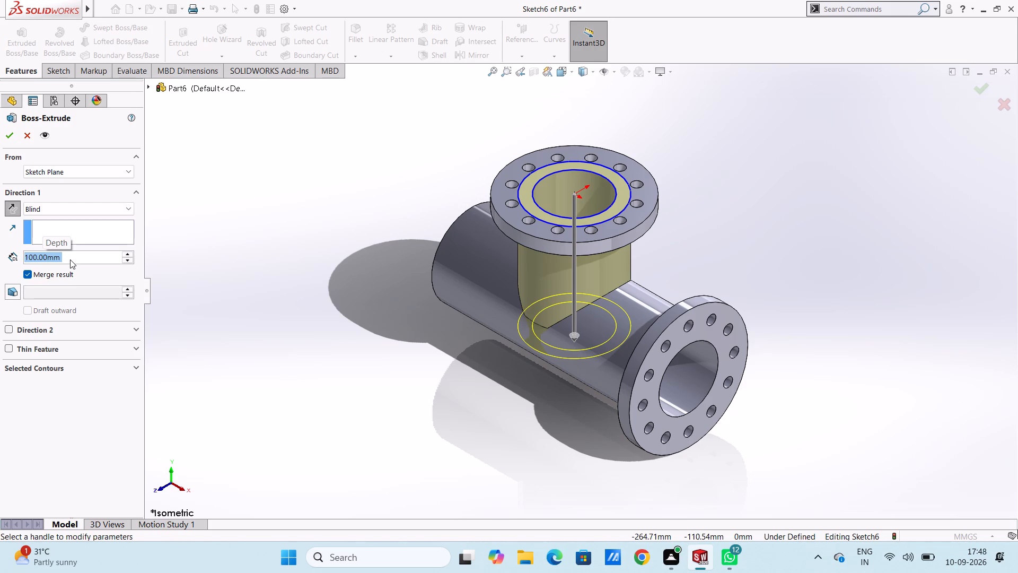
type("110")
key("Return")
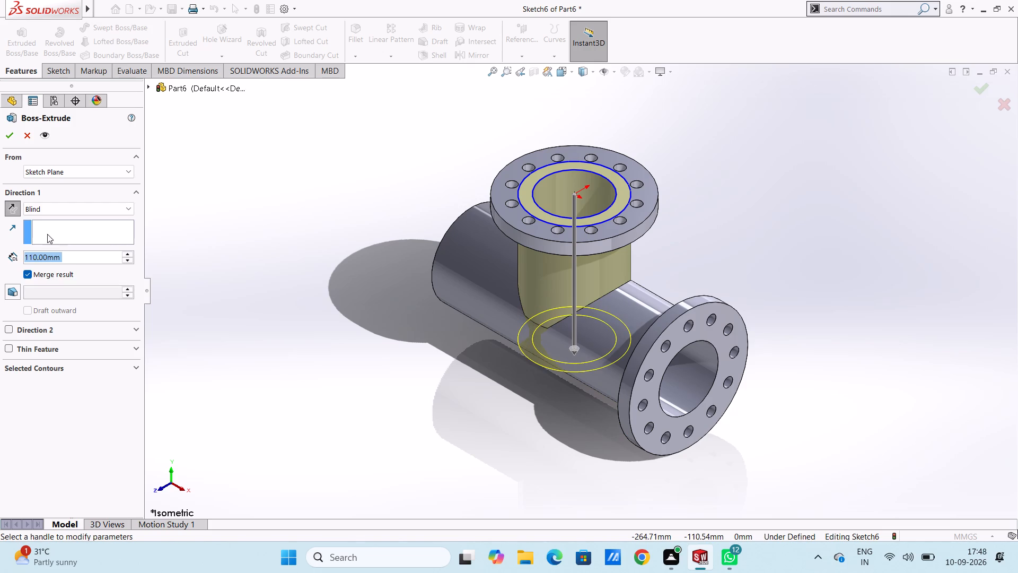
right_click(236, 277)
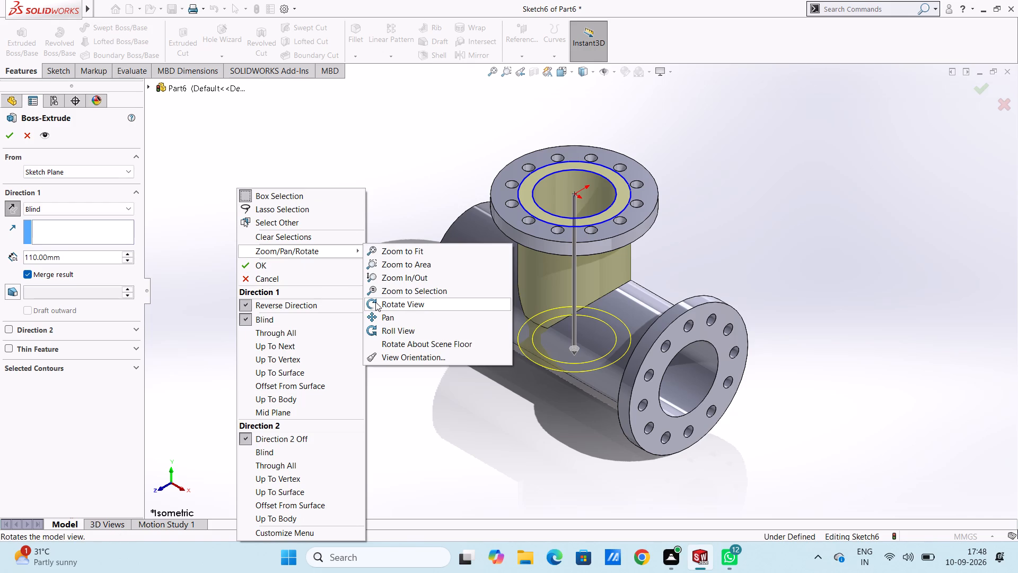
left_click(375, 302)
right_click_drag(323, 383, 375, 377)
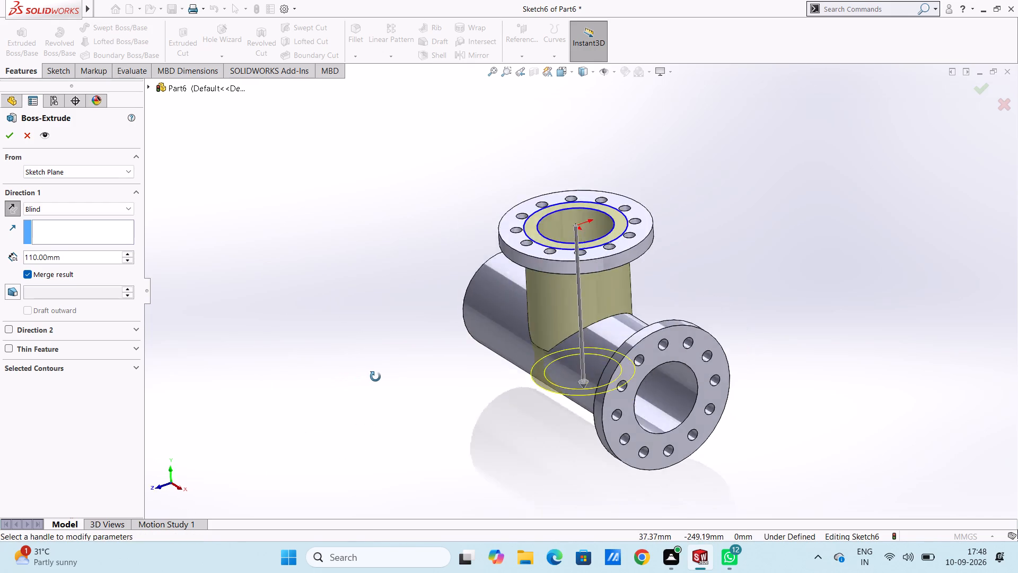
right_click_drag(375, 377, 369, 380)
left_click_drag(369, 380, 459, 394)
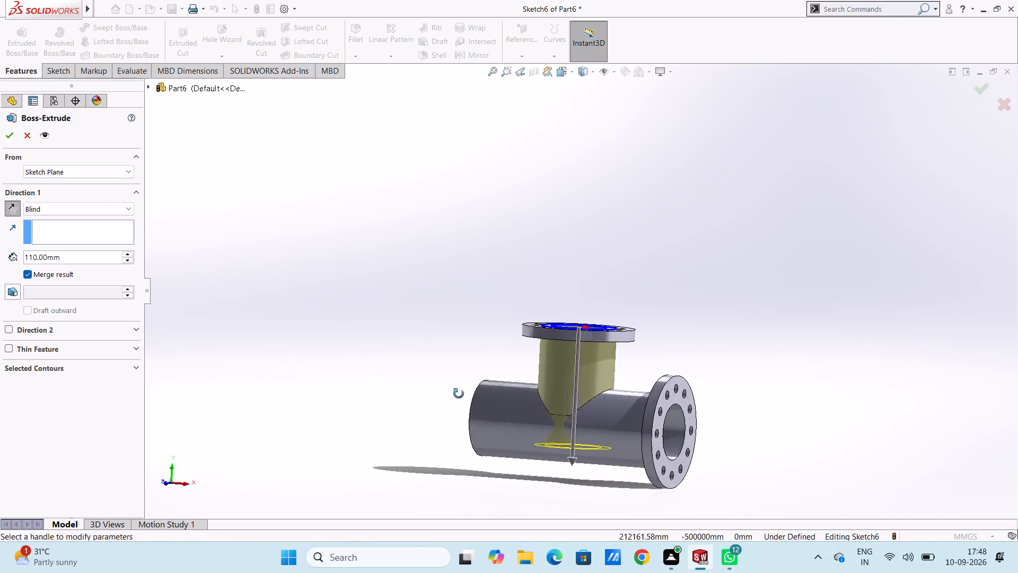
left_click_drag(459, 394, 482, 393)
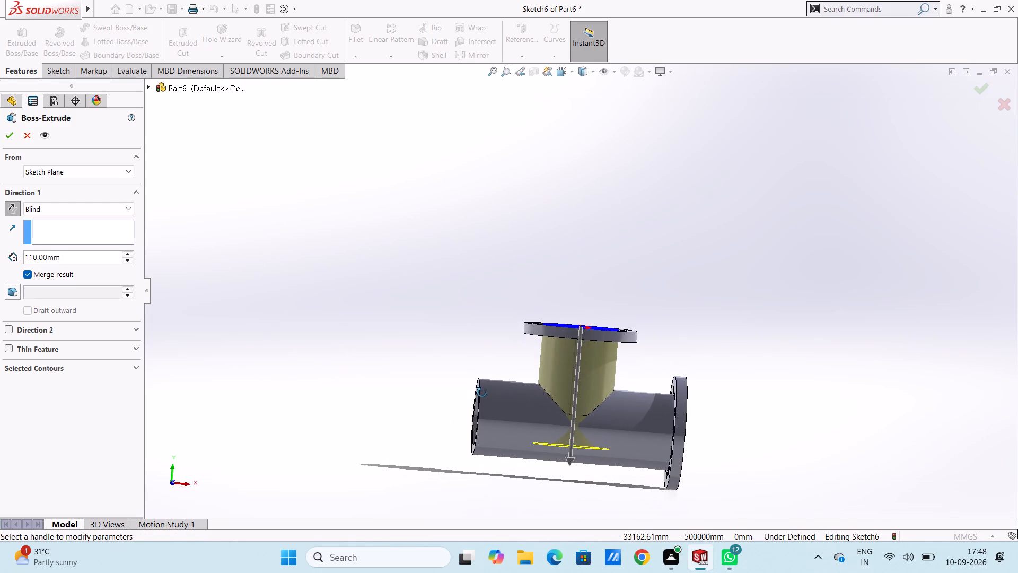
left_click_drag(482, 393, 459, 398)
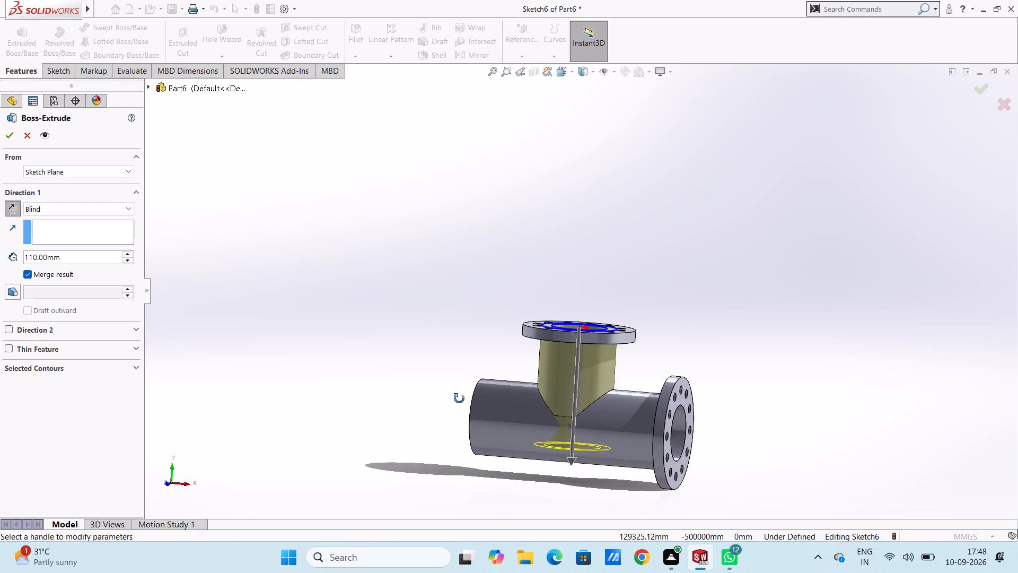
key("Escape")
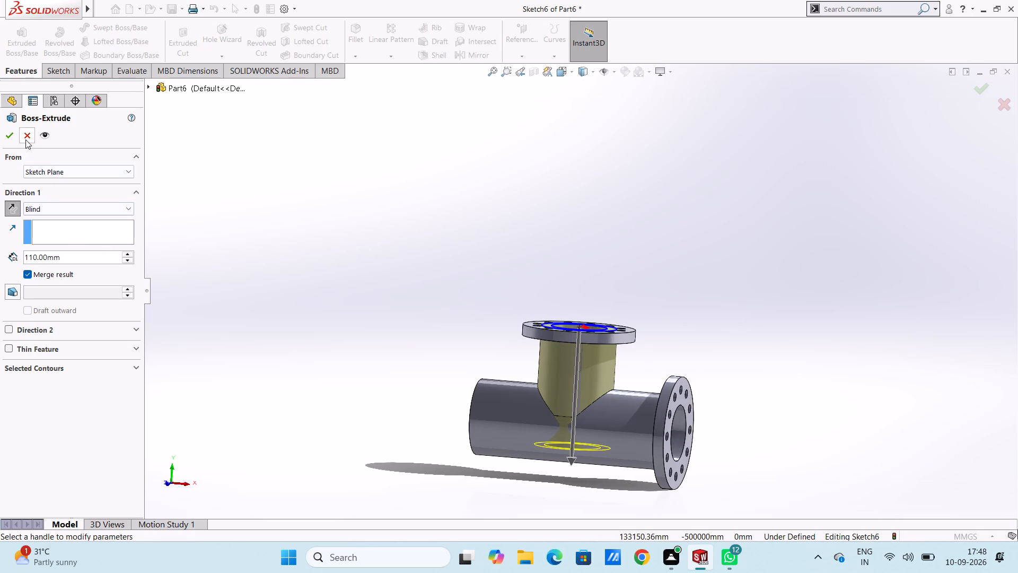
left_click(13, 135)
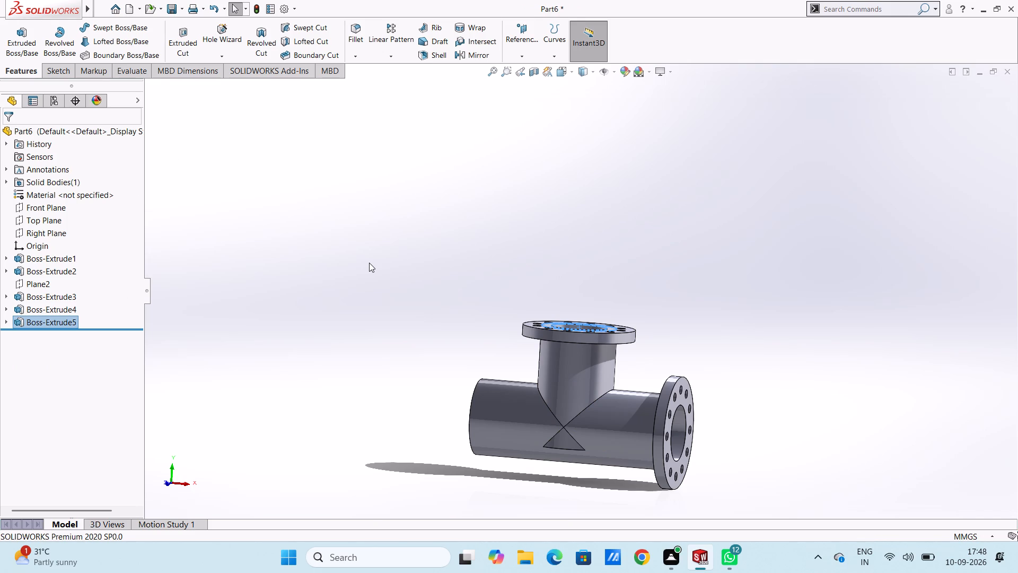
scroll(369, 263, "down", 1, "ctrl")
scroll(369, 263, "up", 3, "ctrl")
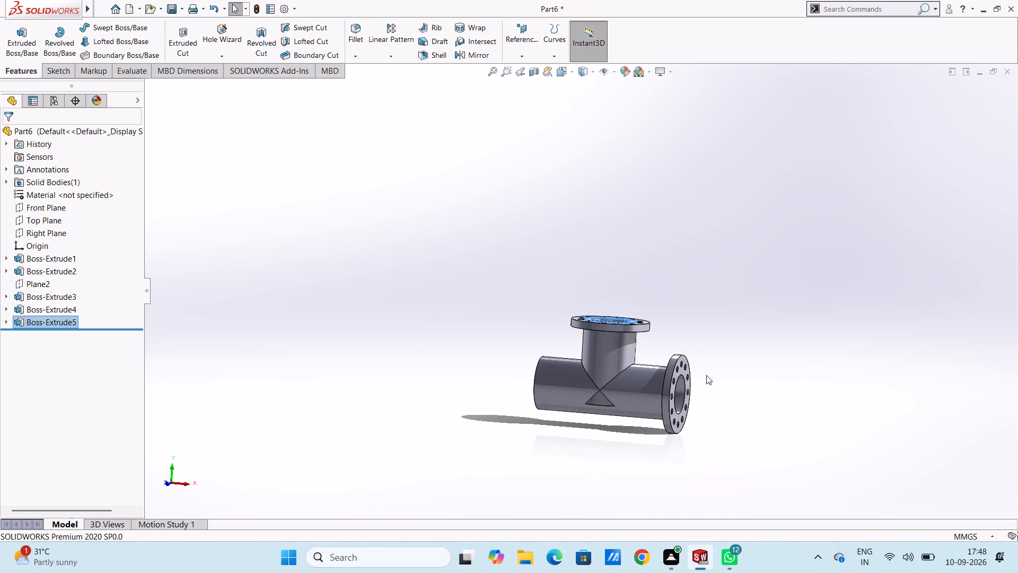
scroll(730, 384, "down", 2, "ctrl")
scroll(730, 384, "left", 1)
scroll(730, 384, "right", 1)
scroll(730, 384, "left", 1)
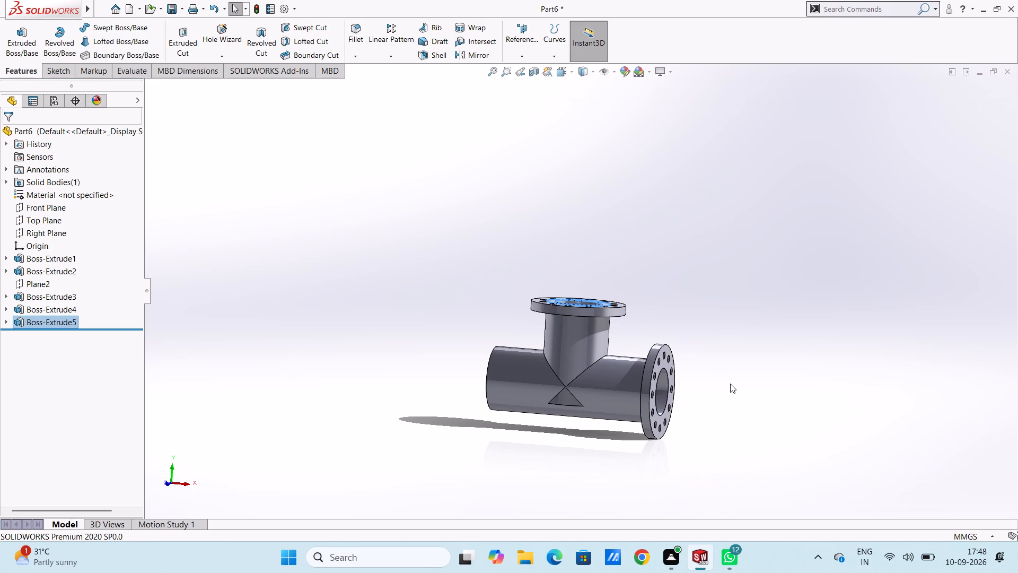
Undo the 110 mm extrusion of the top flange's ring sketch.
key("ctrl+z")
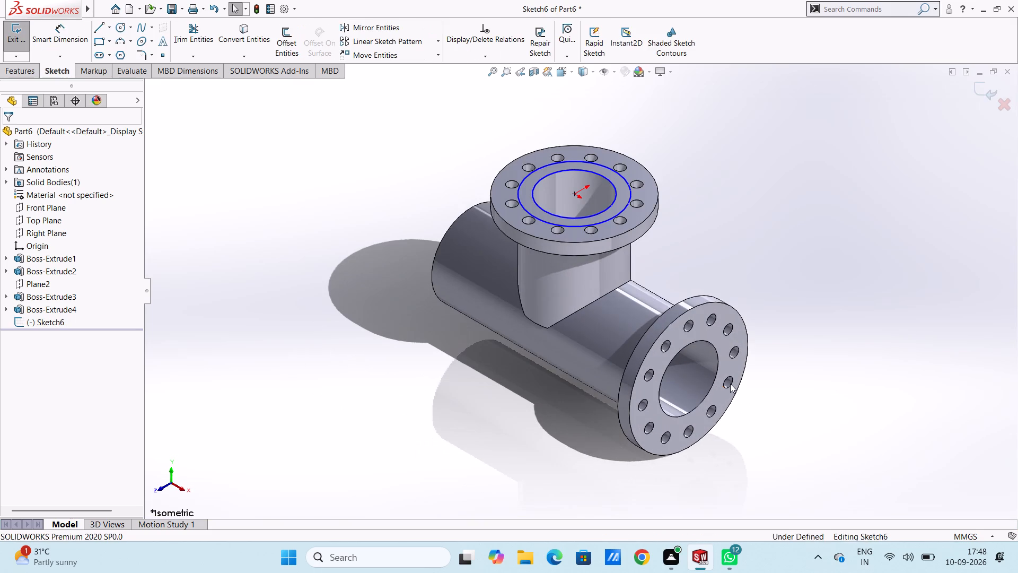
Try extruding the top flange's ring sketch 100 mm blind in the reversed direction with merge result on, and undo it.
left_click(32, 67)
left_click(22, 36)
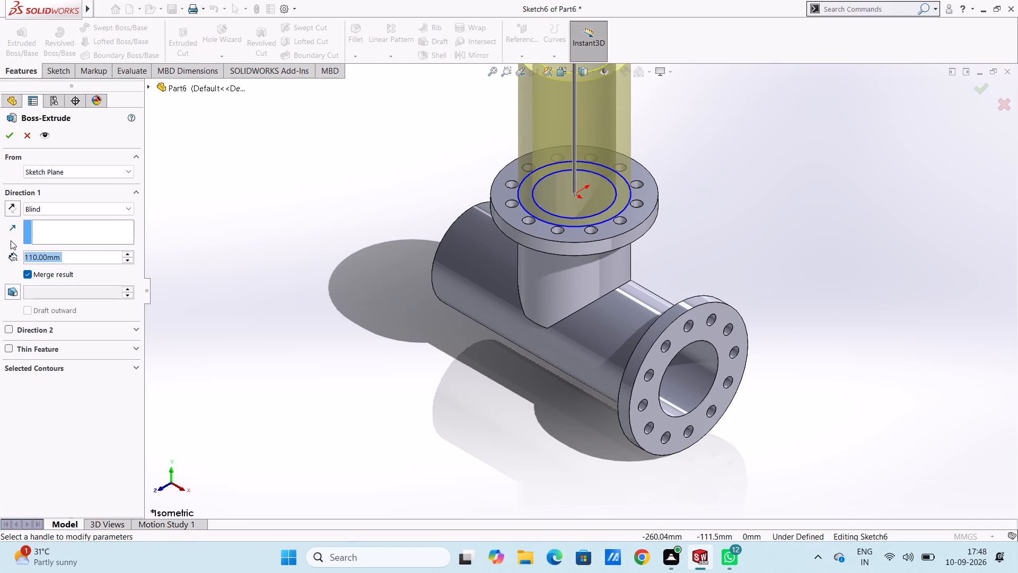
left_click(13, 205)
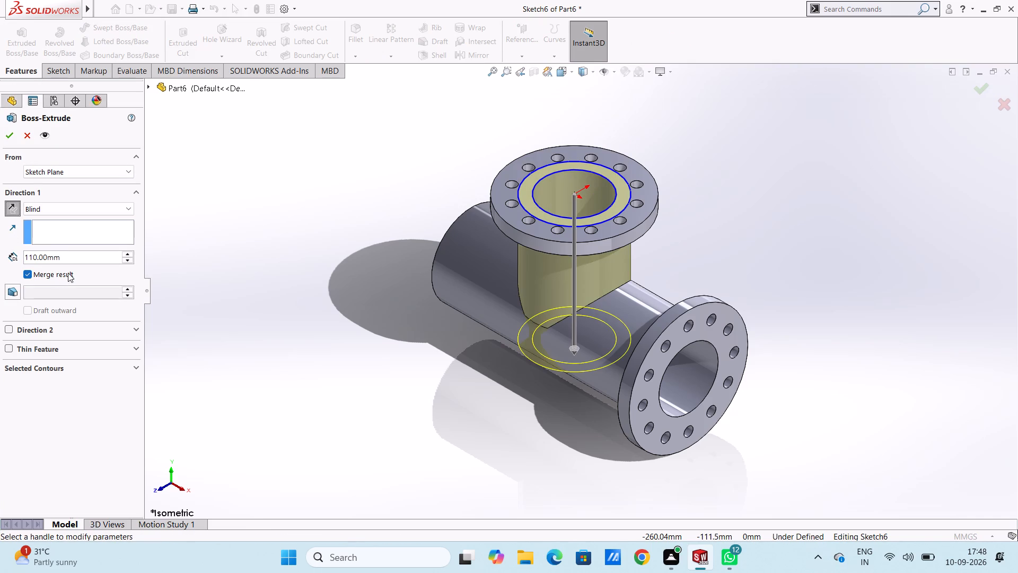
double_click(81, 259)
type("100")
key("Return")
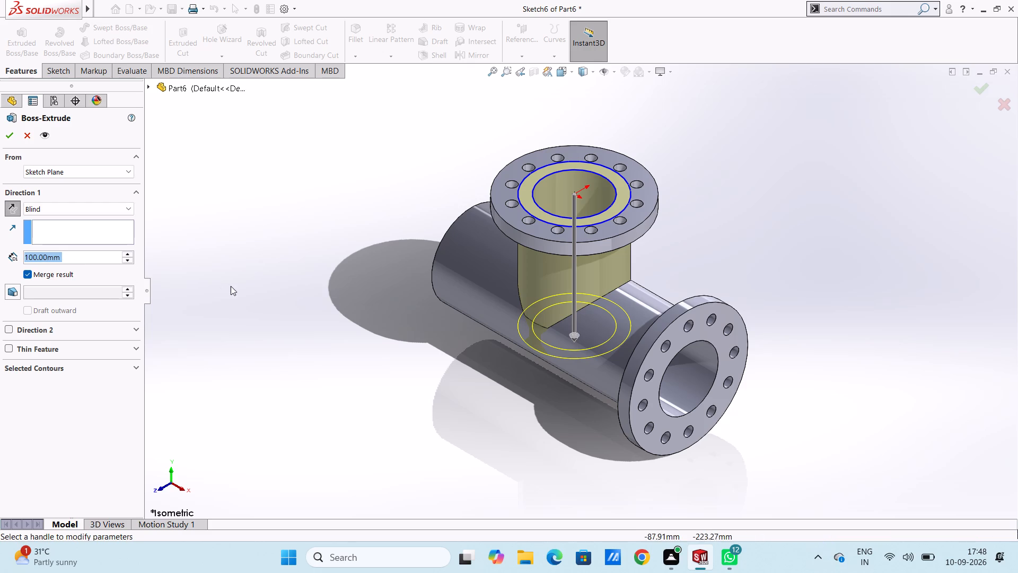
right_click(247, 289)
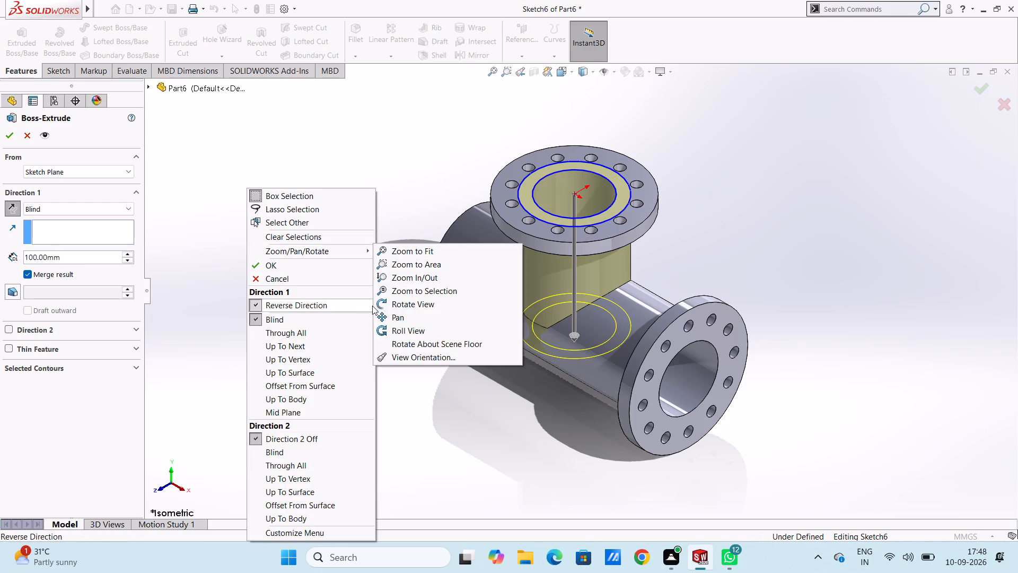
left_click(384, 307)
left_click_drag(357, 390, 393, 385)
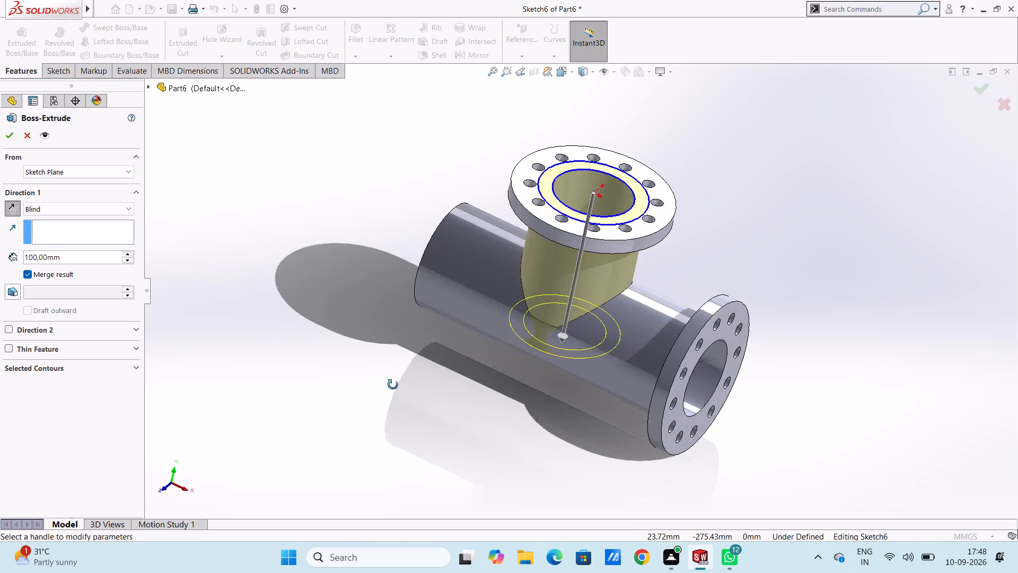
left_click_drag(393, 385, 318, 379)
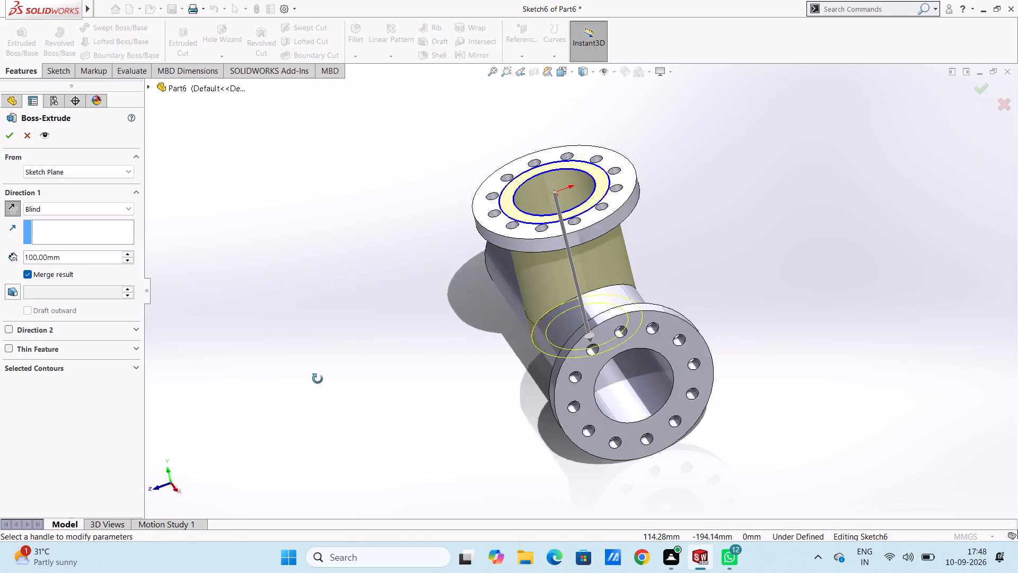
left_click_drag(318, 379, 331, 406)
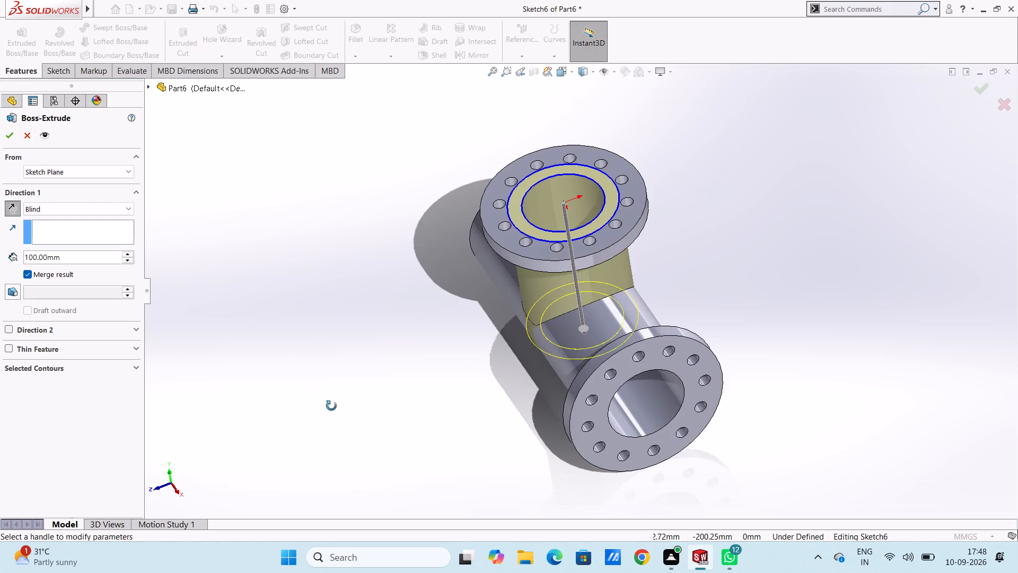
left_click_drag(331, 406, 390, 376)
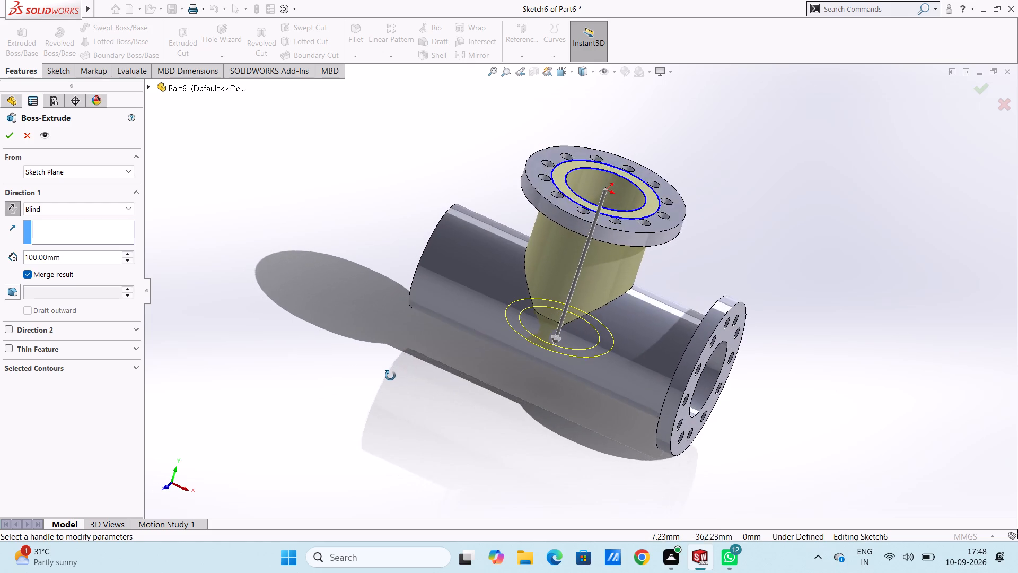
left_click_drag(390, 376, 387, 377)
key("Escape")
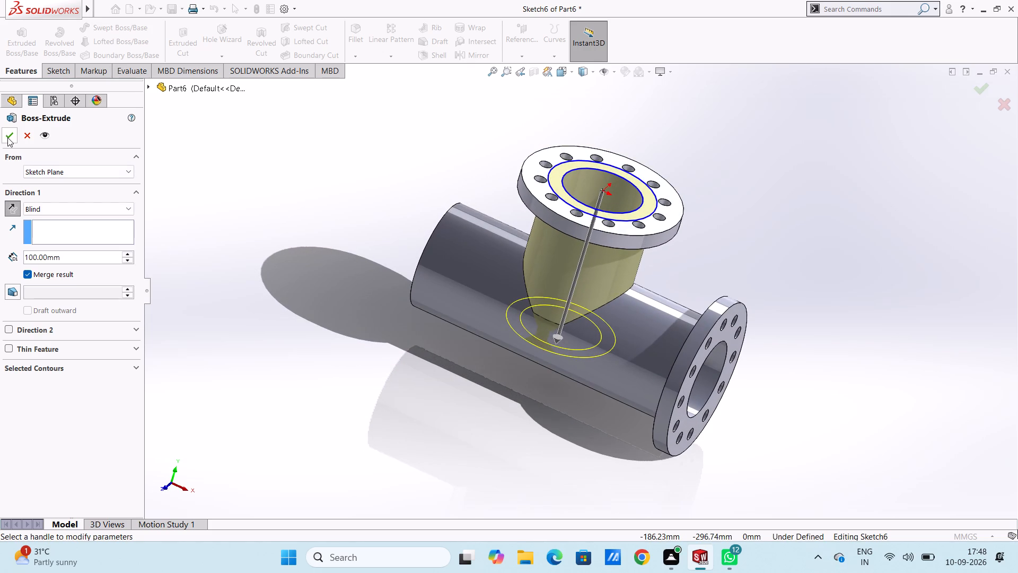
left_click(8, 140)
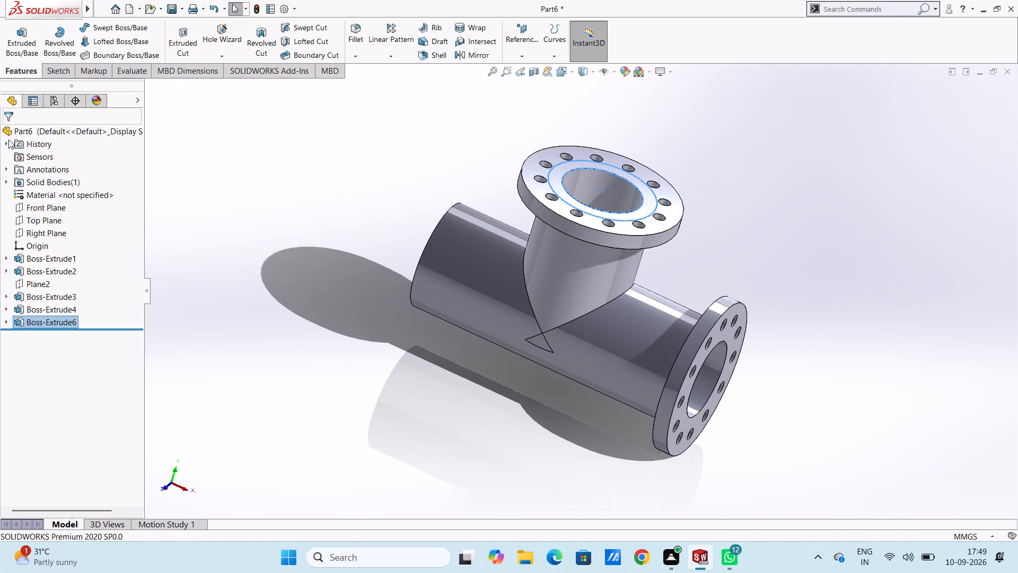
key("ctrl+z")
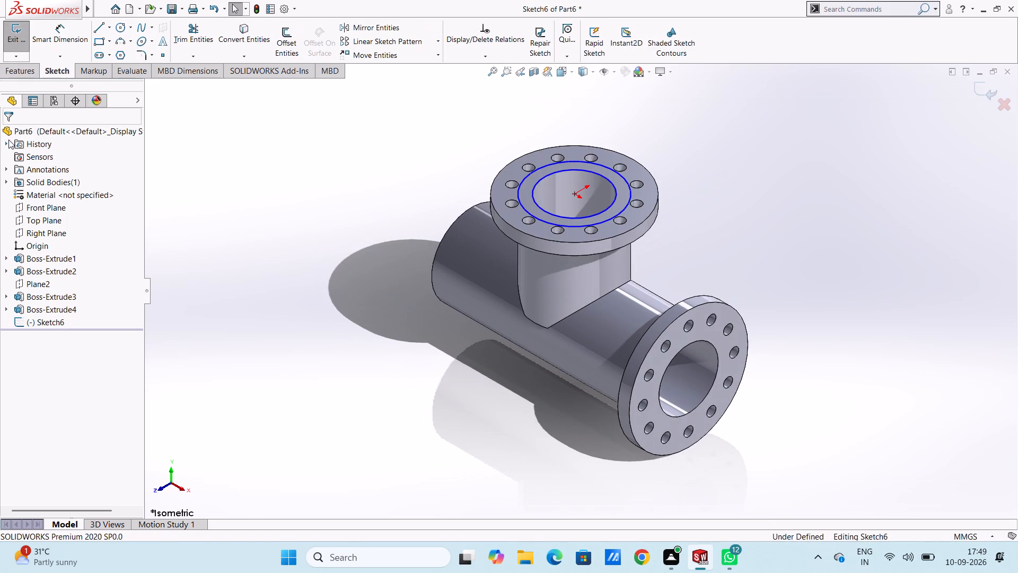
Extrude the top flange's ring sketch 90 mm blind in the reversed direction, down into the horizontal tube, with merge result on.
left_click(20, 69)
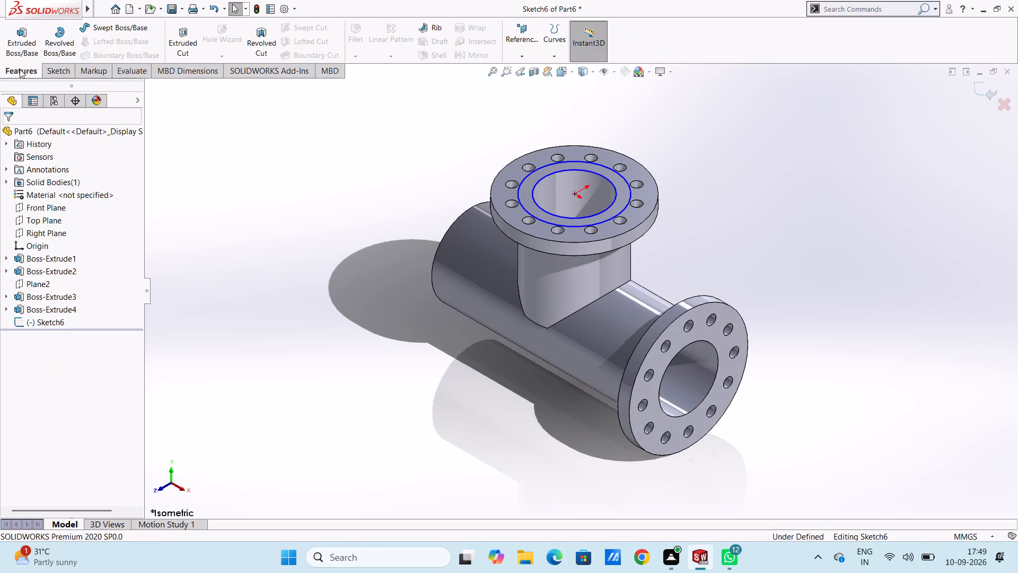
left_click(26, 36)
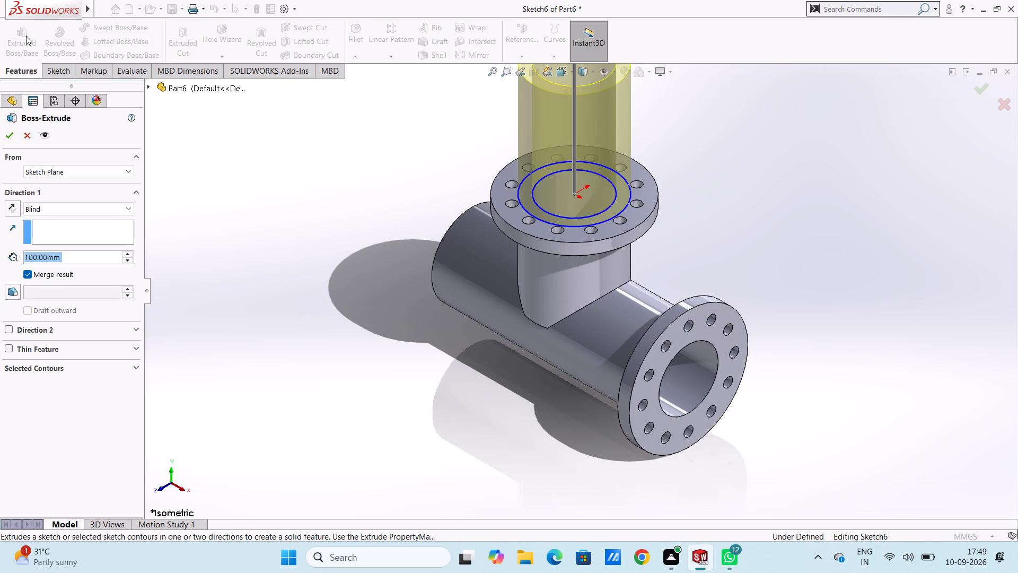
left_click(12, 212)
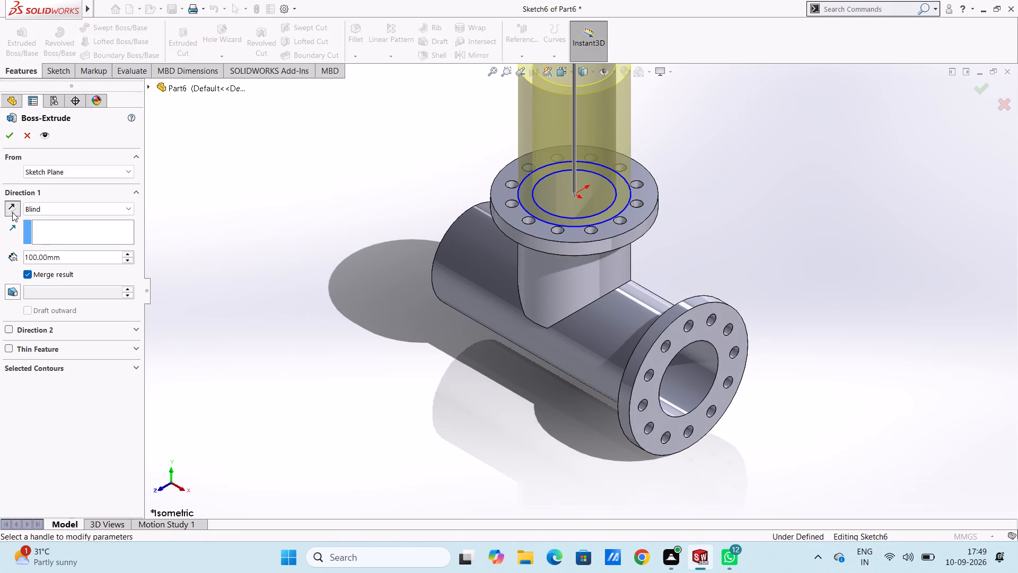
double_click(70, 262)
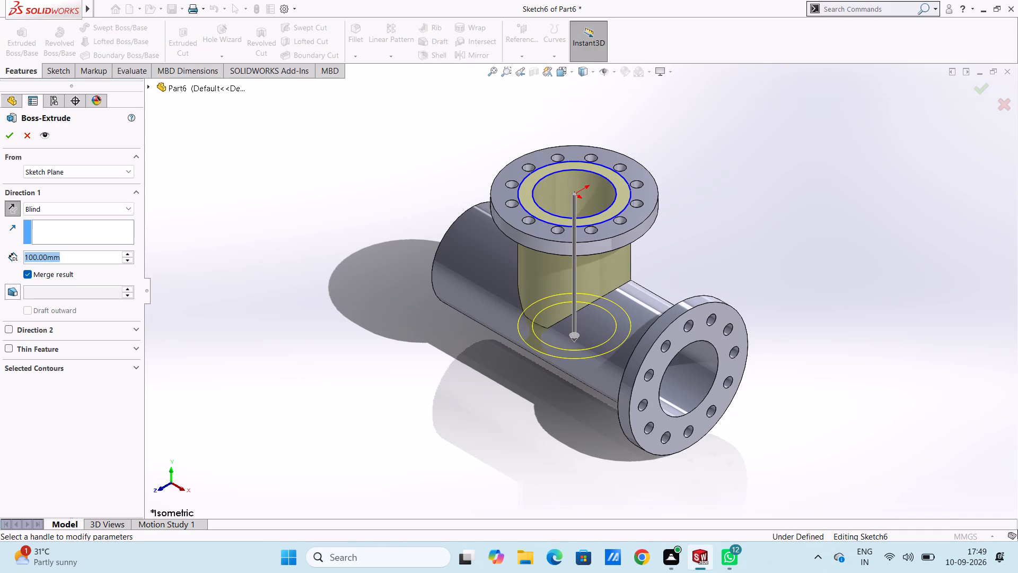
type("90")
key("Return")
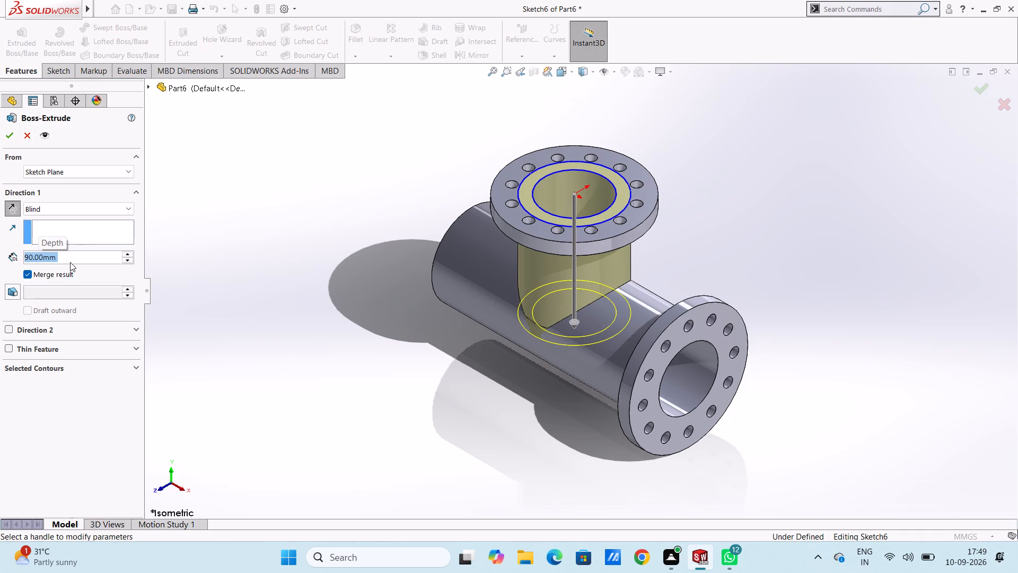
left_click(11, 136)
left_click(273, 249)
Sketch a circle of 26 mm radius on the side flange's outer face, centred on the flange's bore.
key("ctrl+4")
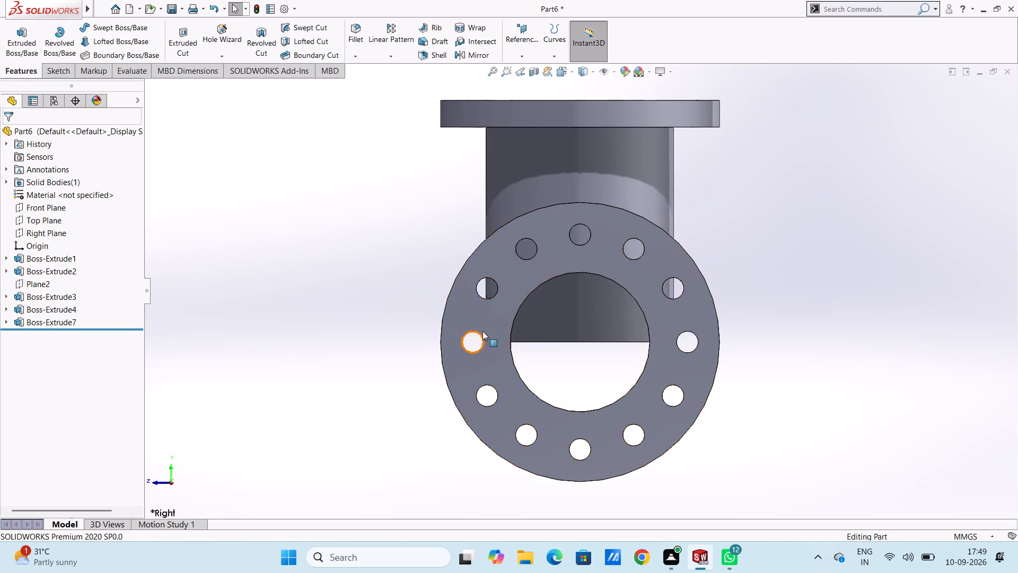
left_click(503, 323)
left_click(548, 290)
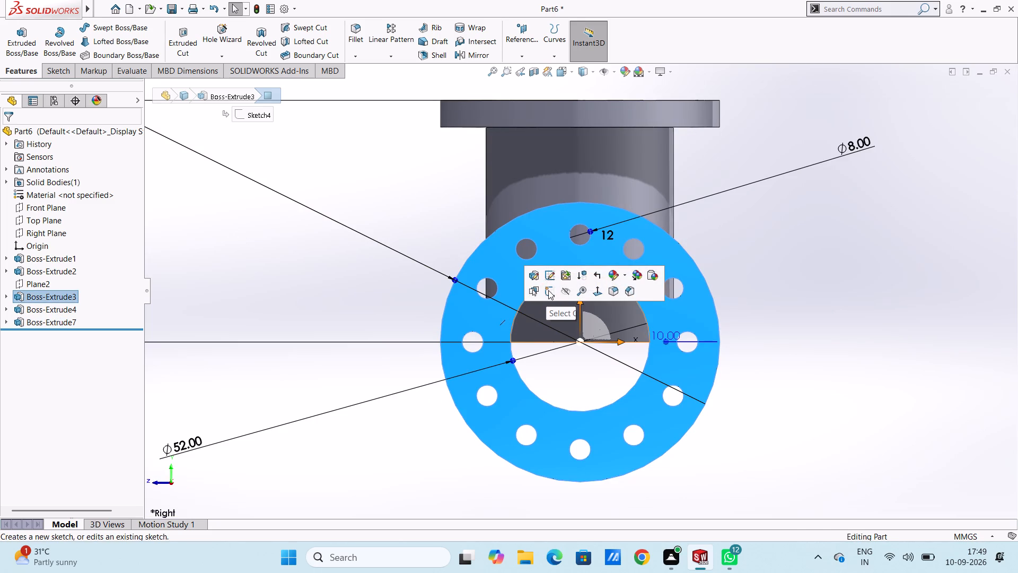
left_click(328, 259)
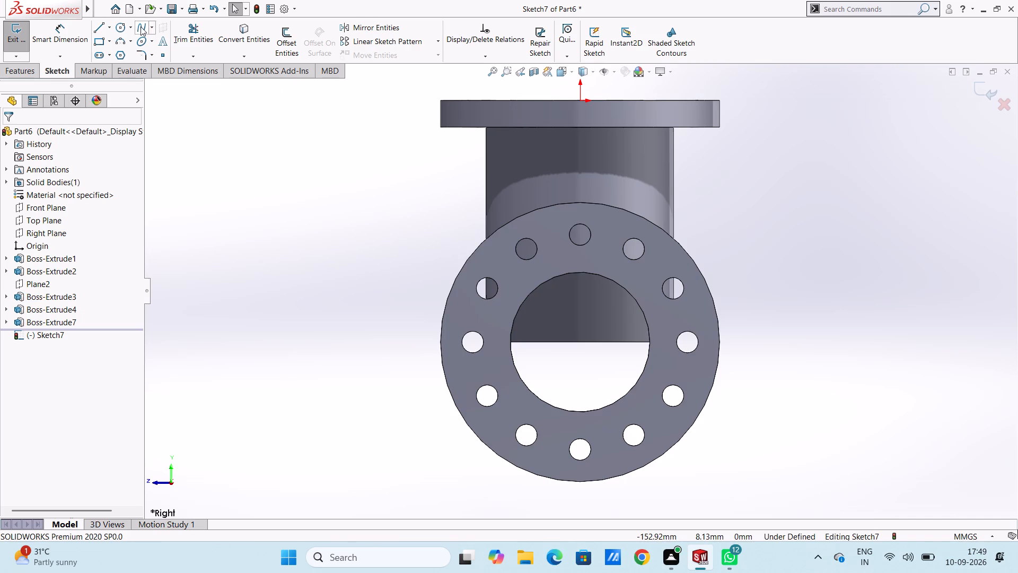
left_click(120, 22)
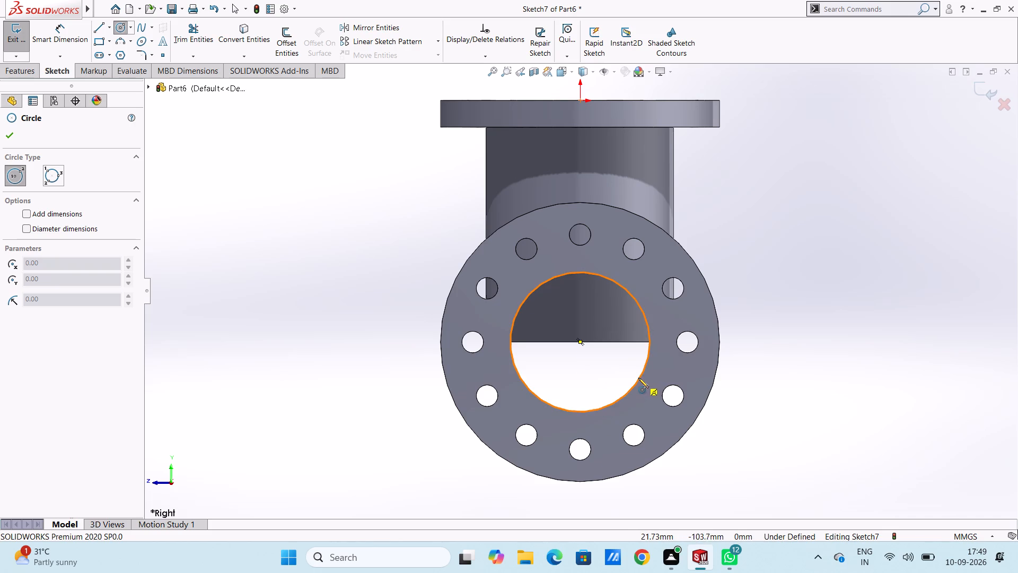
left_click(581, 344)
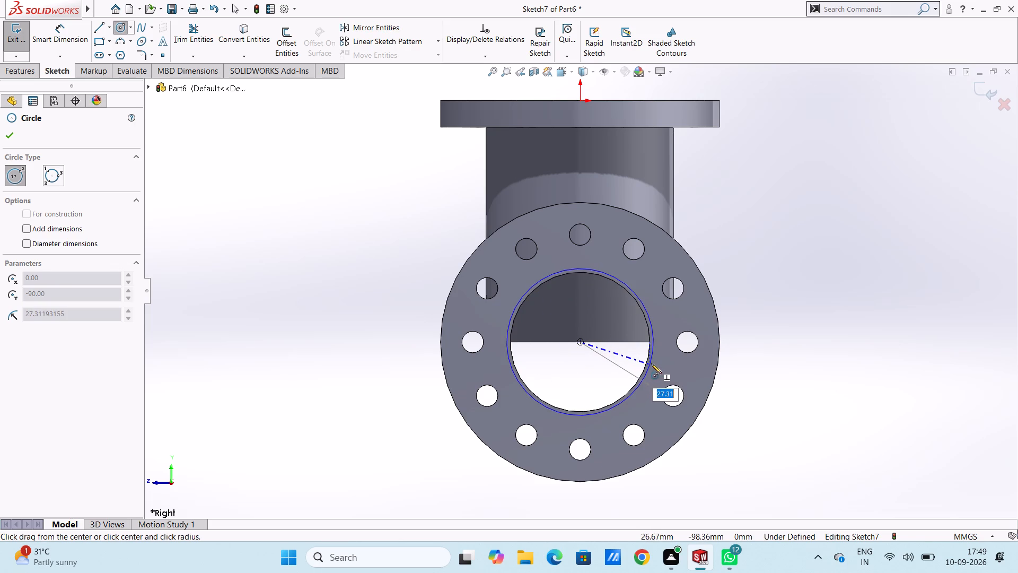
key("Return")
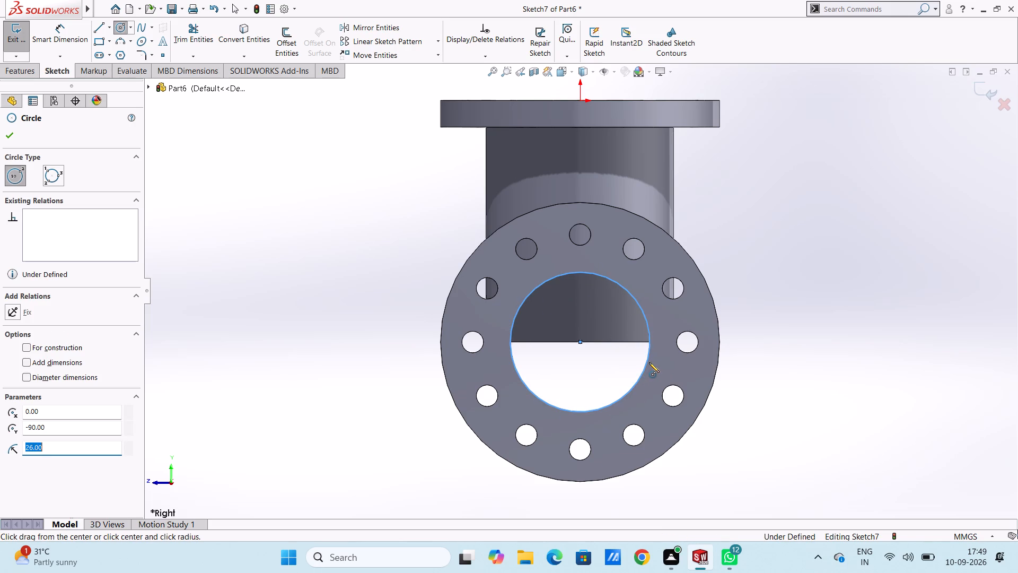
left_click(580, 341)
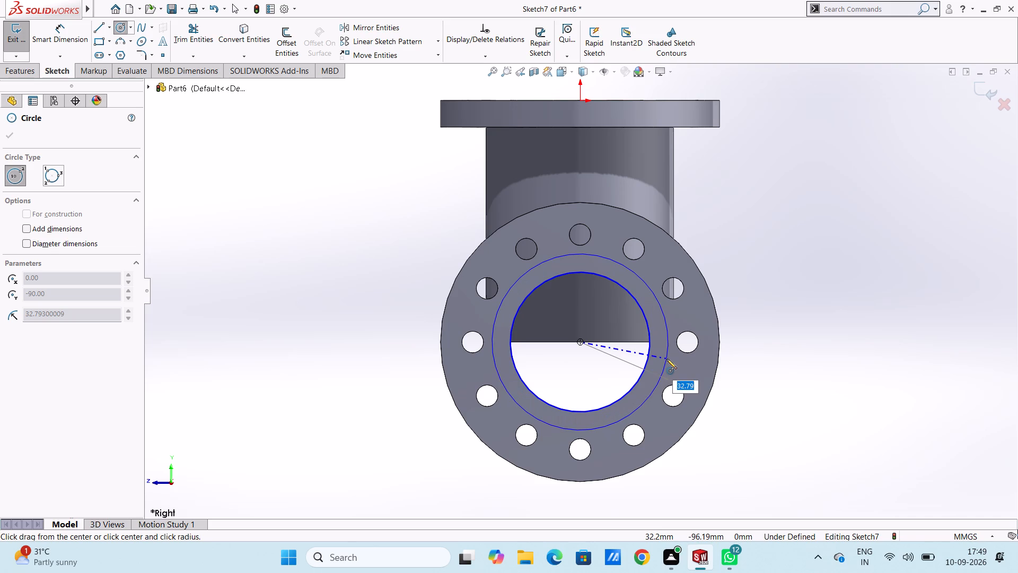
key("Escape")
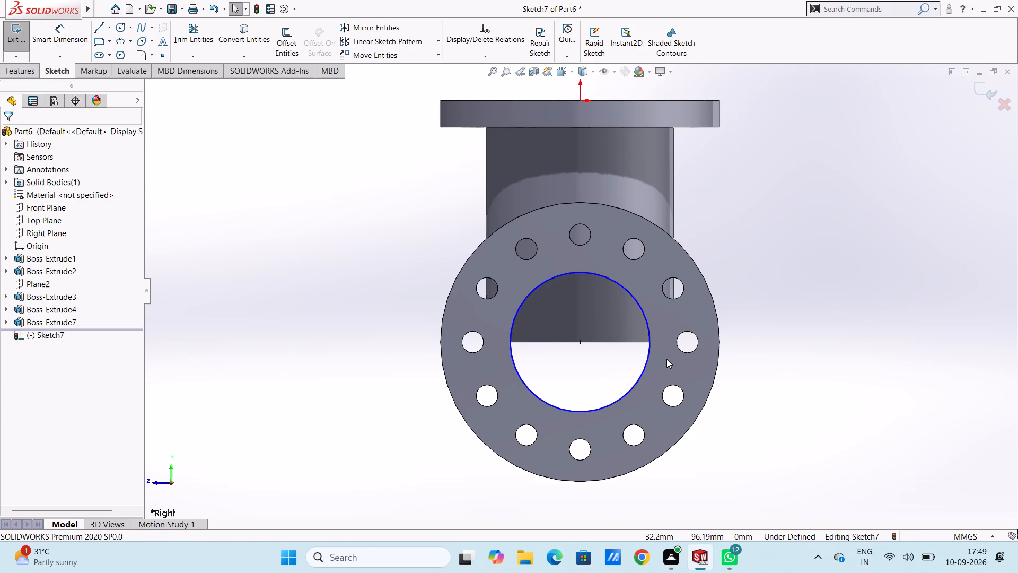
Cut-extrude the side flange's circle sketch 200 mm blind through the full length of the horizontal tube.
key("ctrl+7")
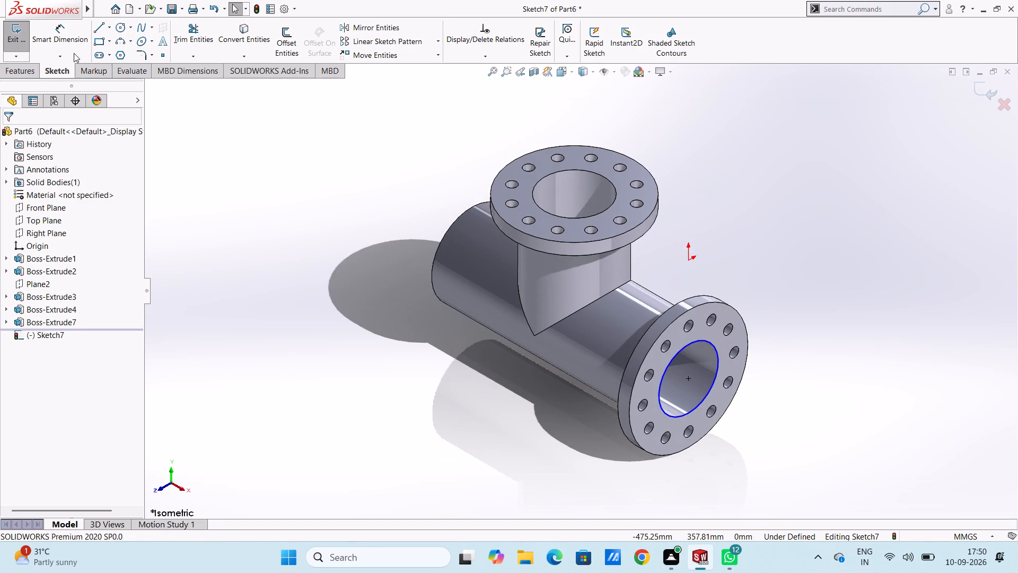
left_click(27, 68)
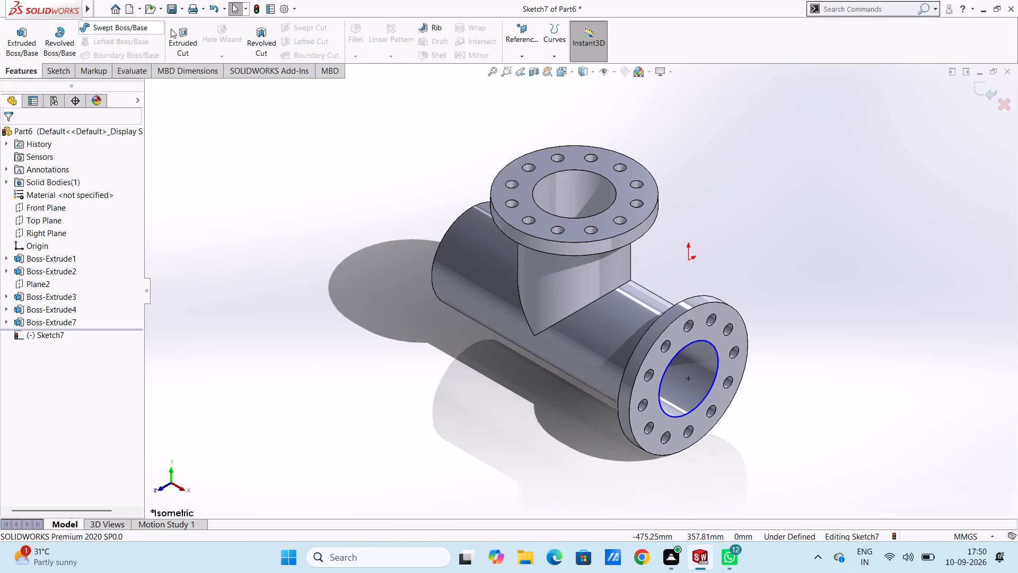
left_click(175, 32)
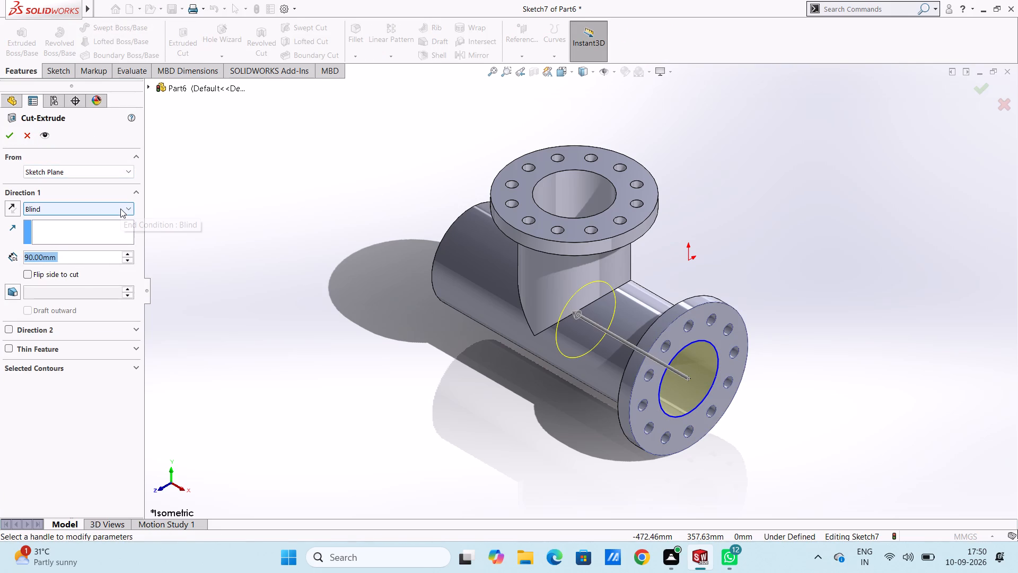
key("1")
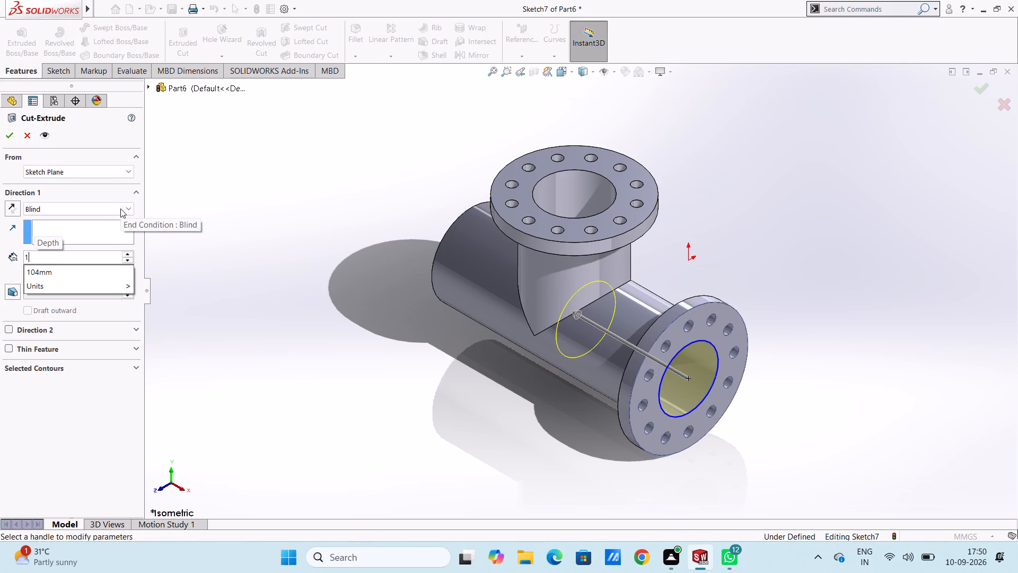
key("BackSpace")
type("200")
key("Return")
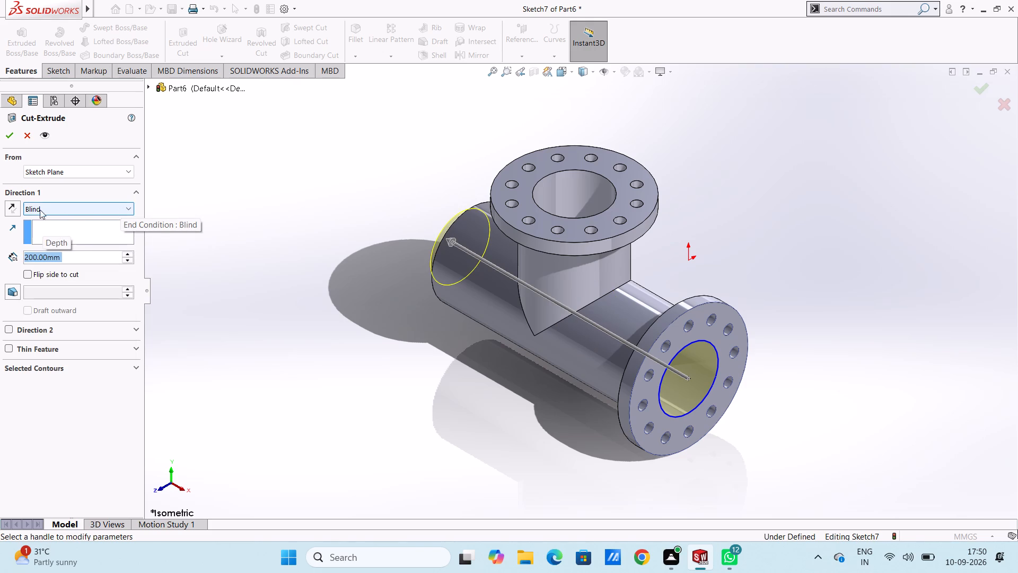
left_click(8, 136)
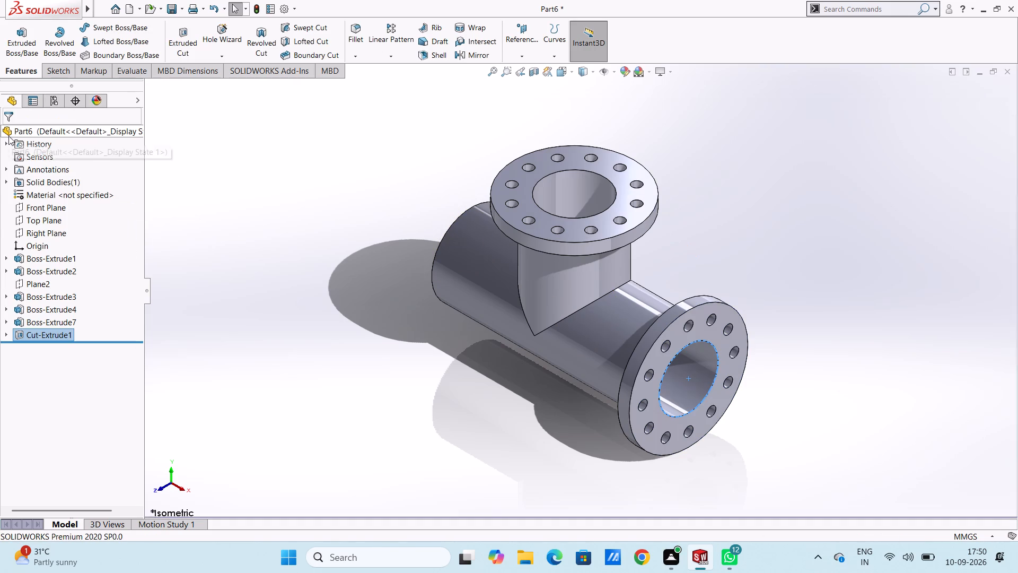
left_click(221, 224)
Start a sketch on the ring-shaped end face at the horizontal tube's open end.
key("ctrl+4")
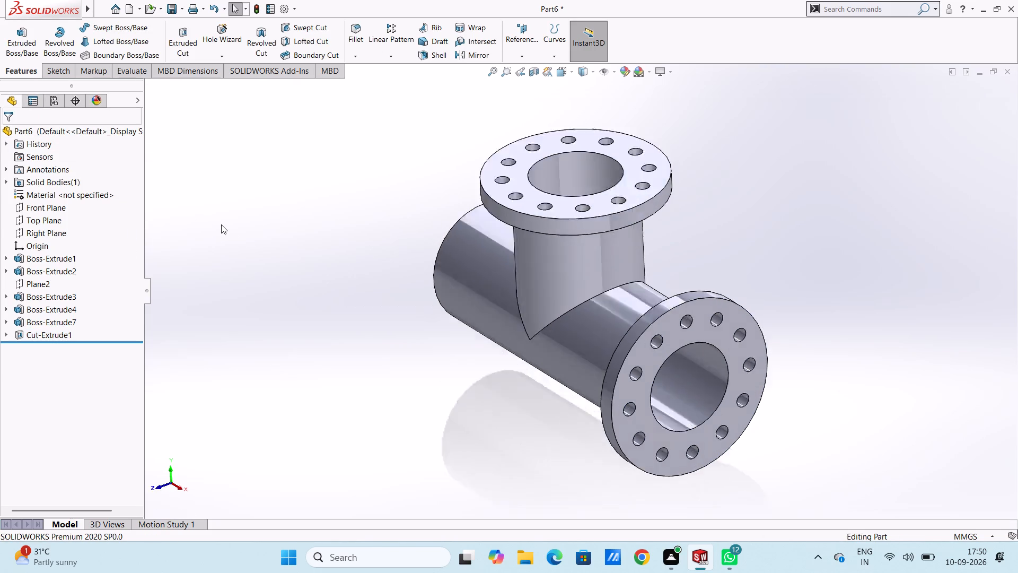
key("ctrl+3")
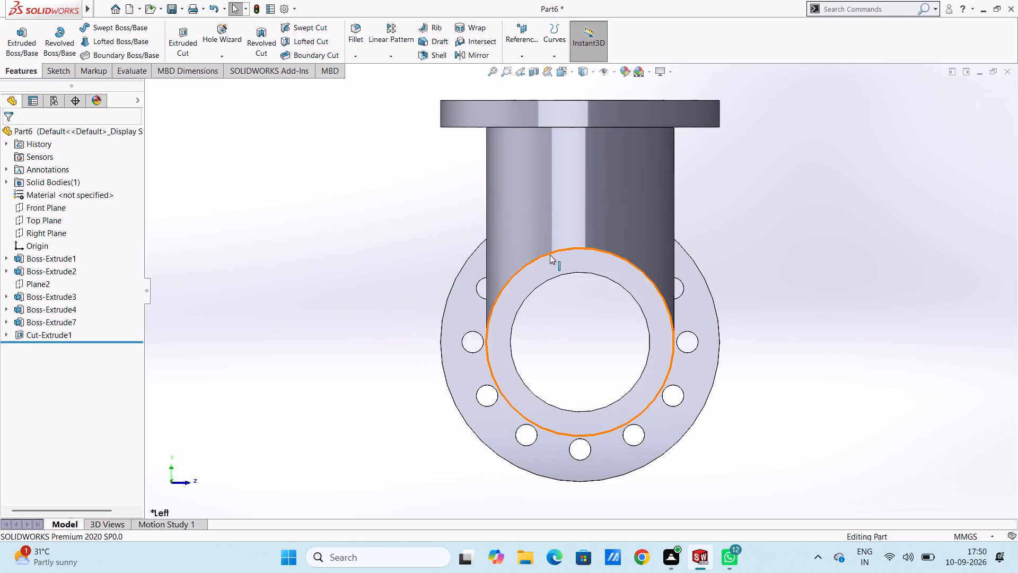
left_click(559, 271)
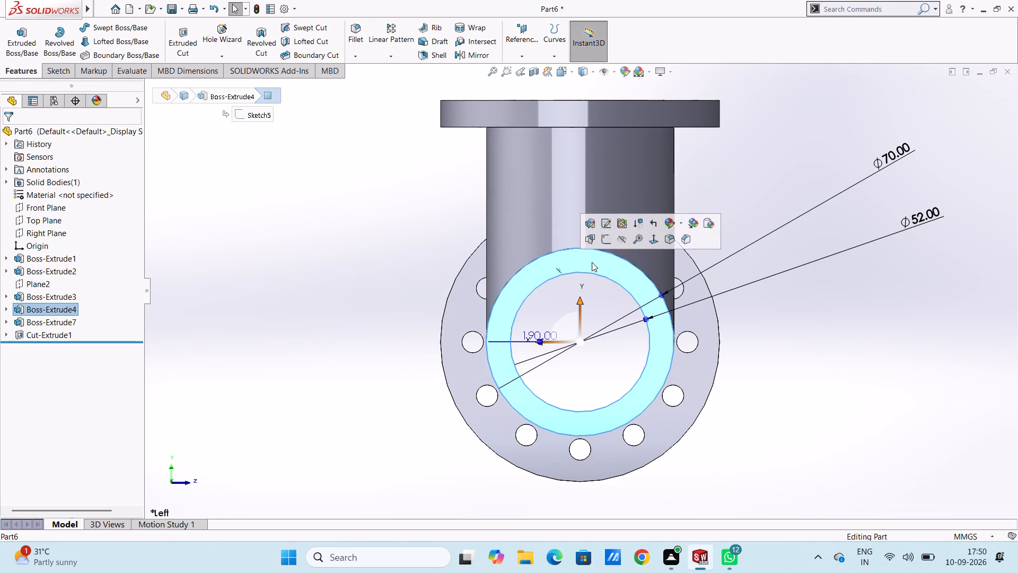
left_click(605, 241)
left_click(338, 250)
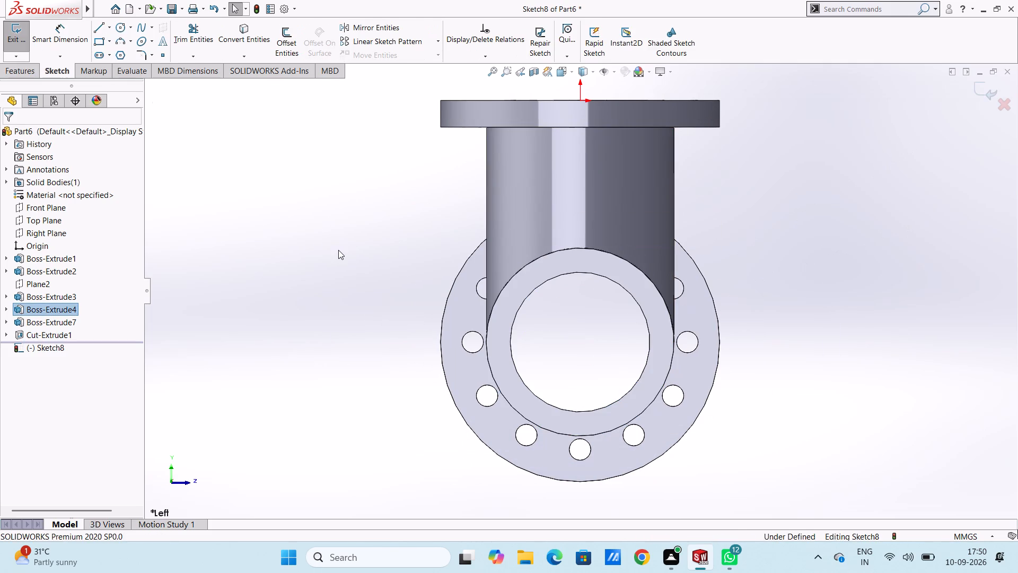
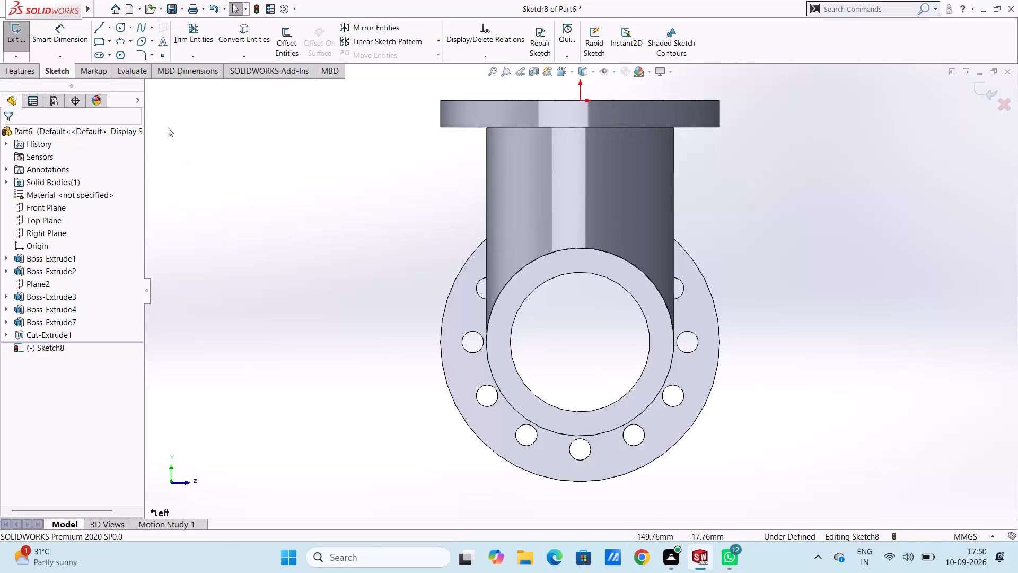
Sketch three concentric circles of 52, 35 and 40 mm radius on the tube's end face, centred on the bore.
left_click(120, 30)
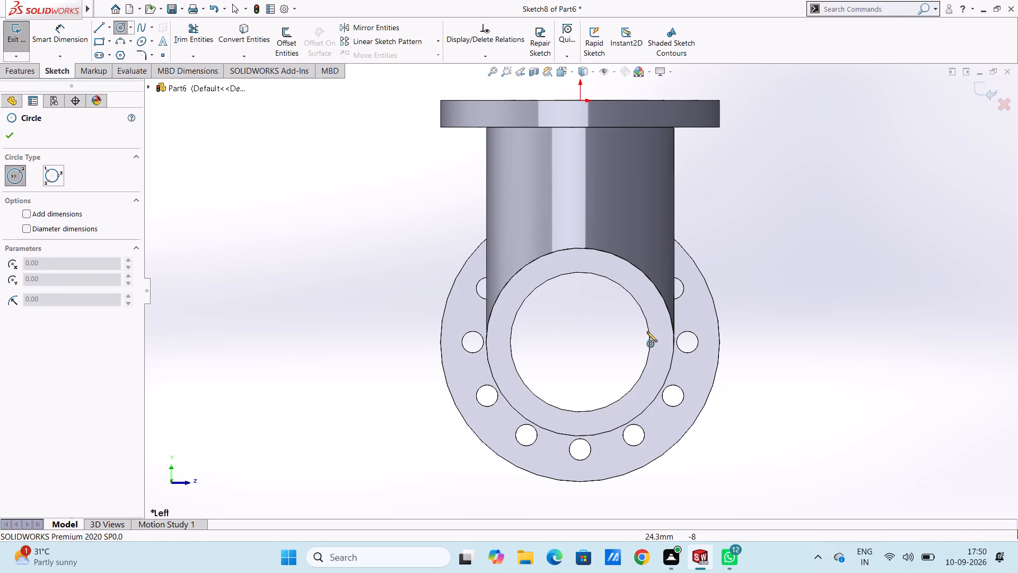
left_click(580, 341)
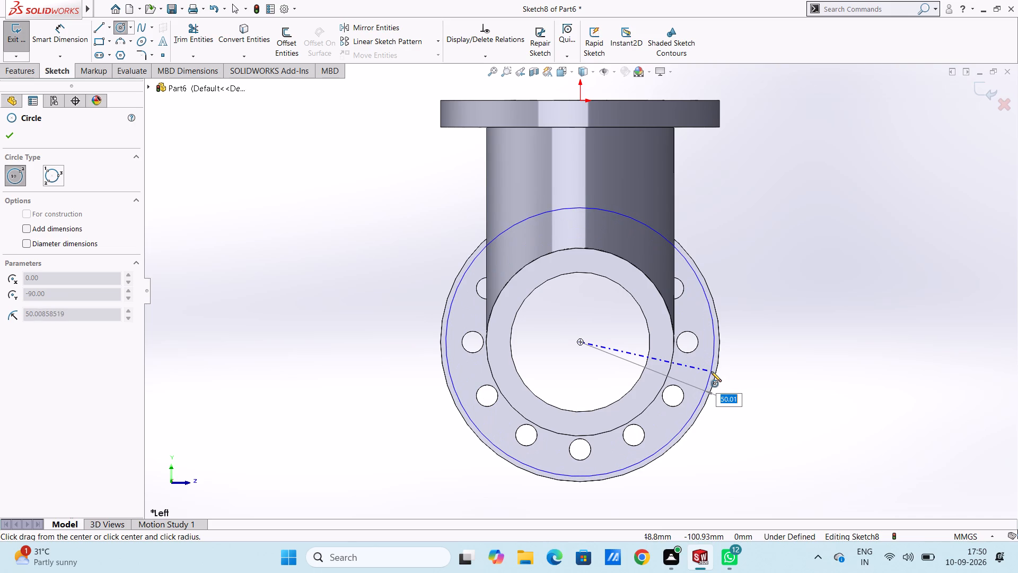
type("52")
key("Return")
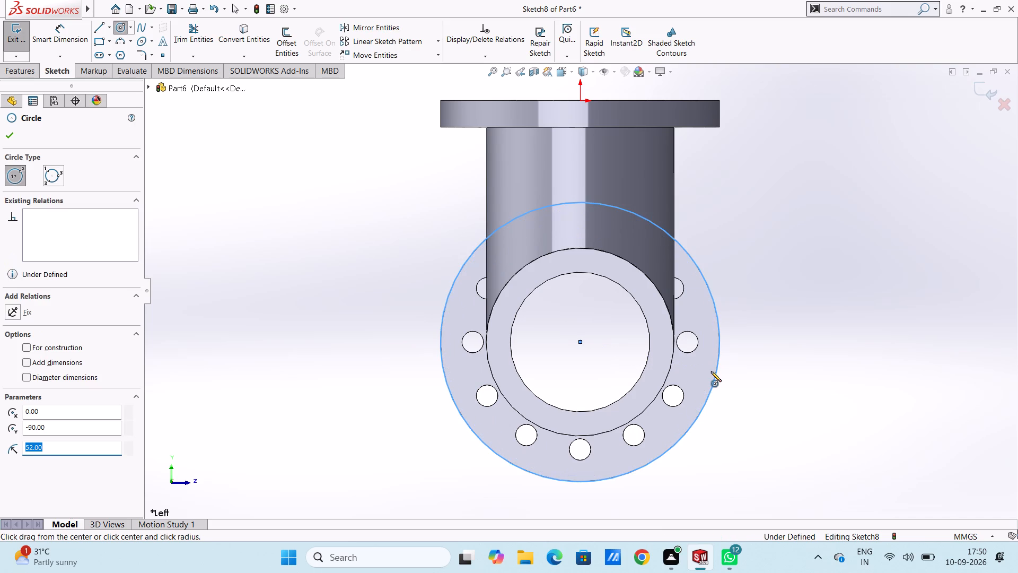
left_click(578, 342)
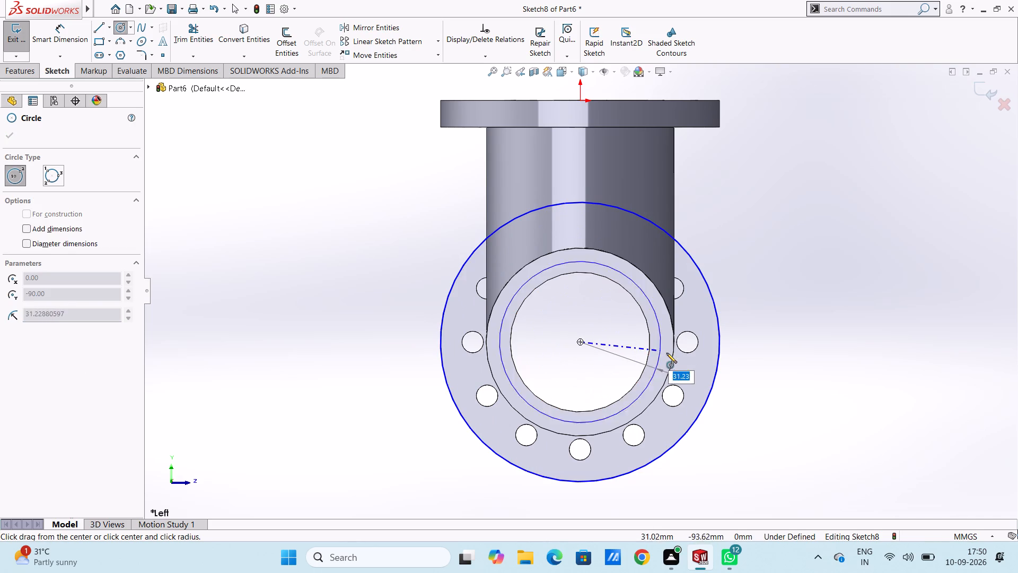
key("Return")
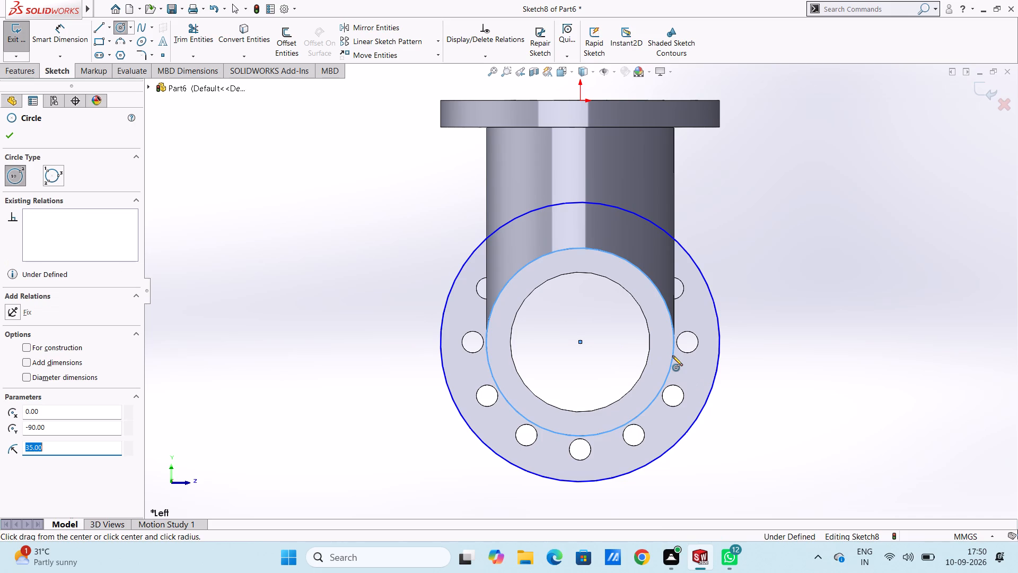
left_click(578, 340)
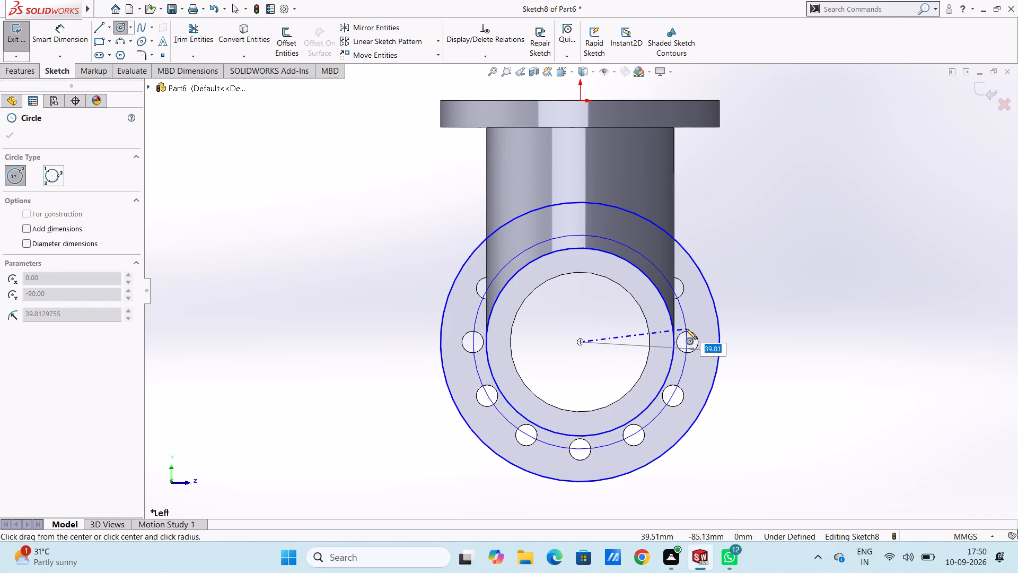
type("40")
key("Return")
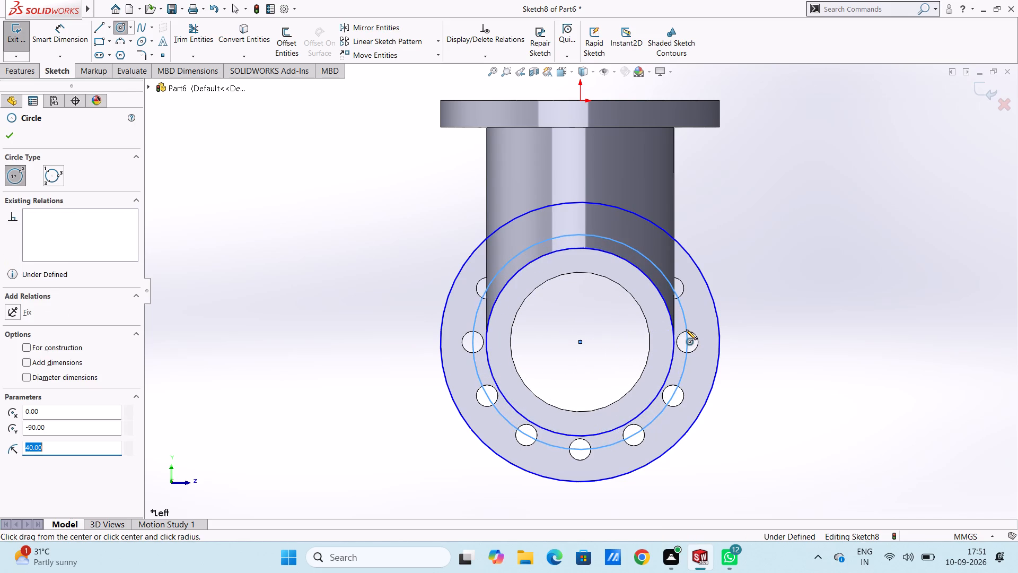
key("Escape")
key("Escape")
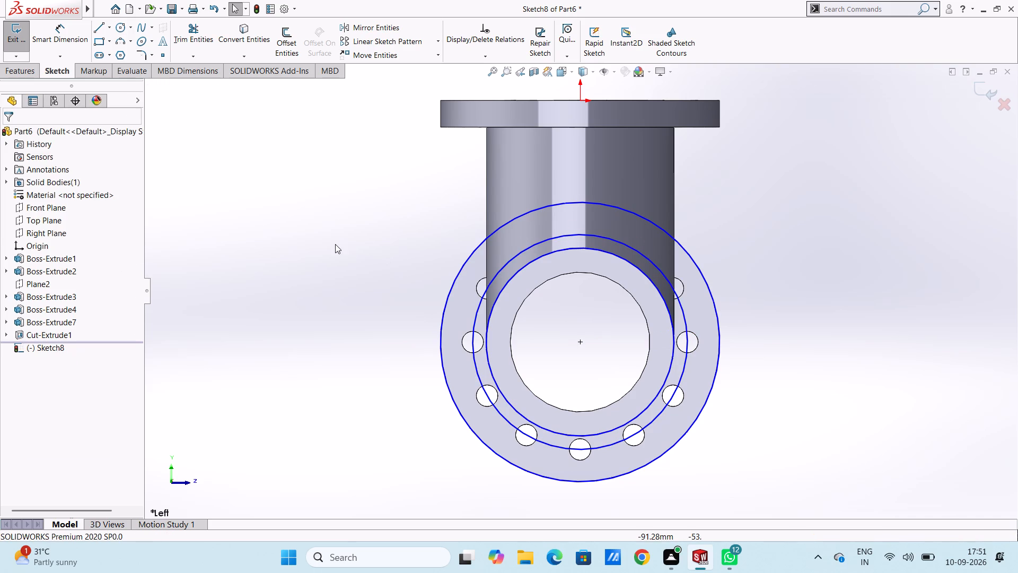
Dimension the outermost circle at 104 mm diameter and the innermost sketched circle at 70 mm diameter.
left_click(76, 48)
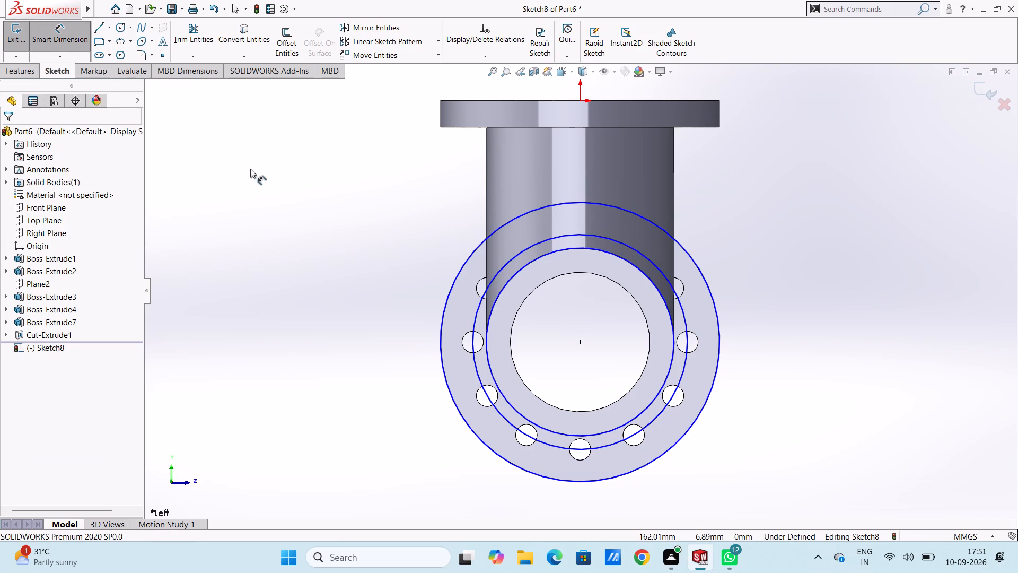
left_click(450, 290)
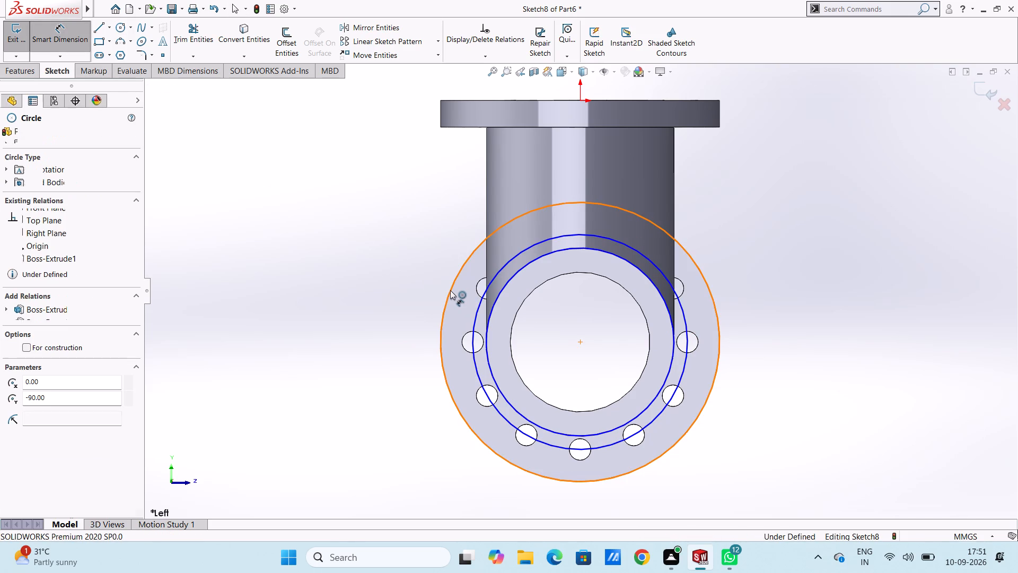
left_click(247, 138)
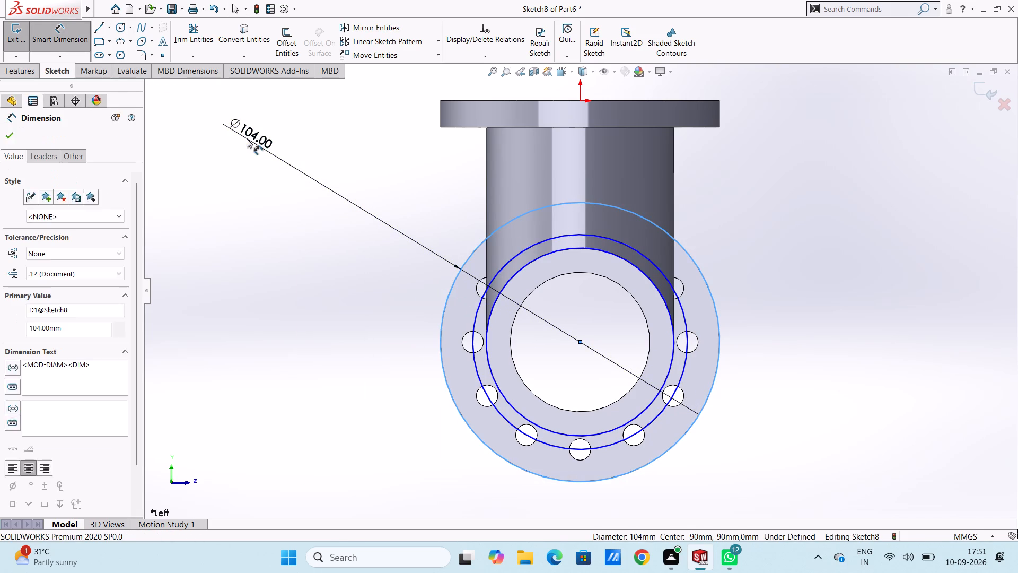
key("Return")
left_click(286, 196)
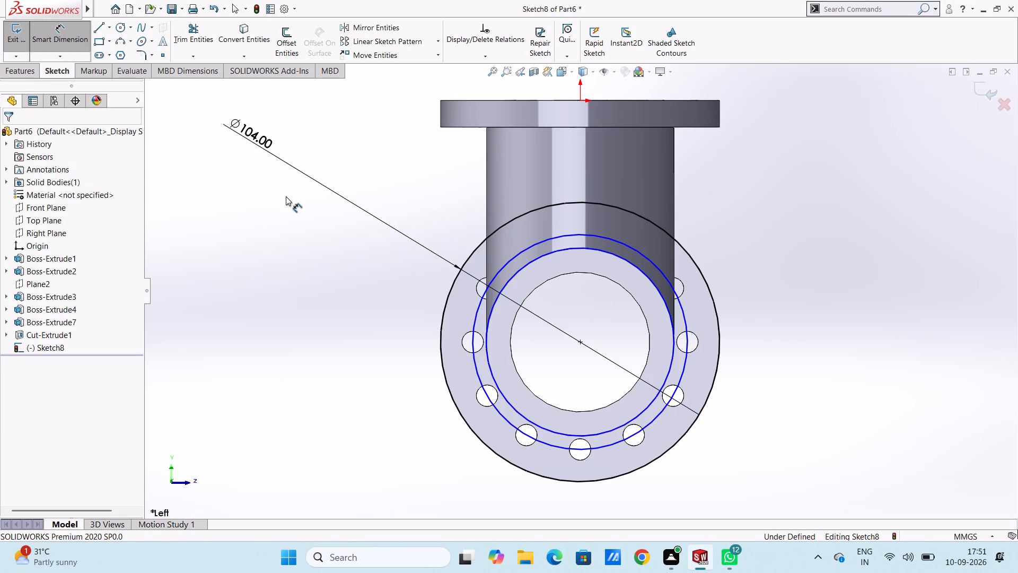
left_click(488, 320)
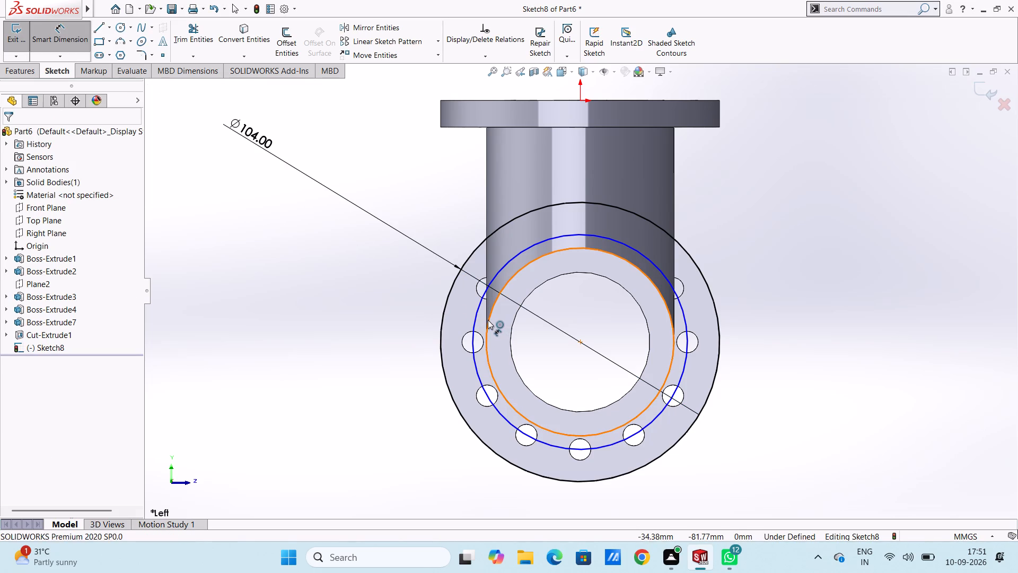
left_click(265, 203)
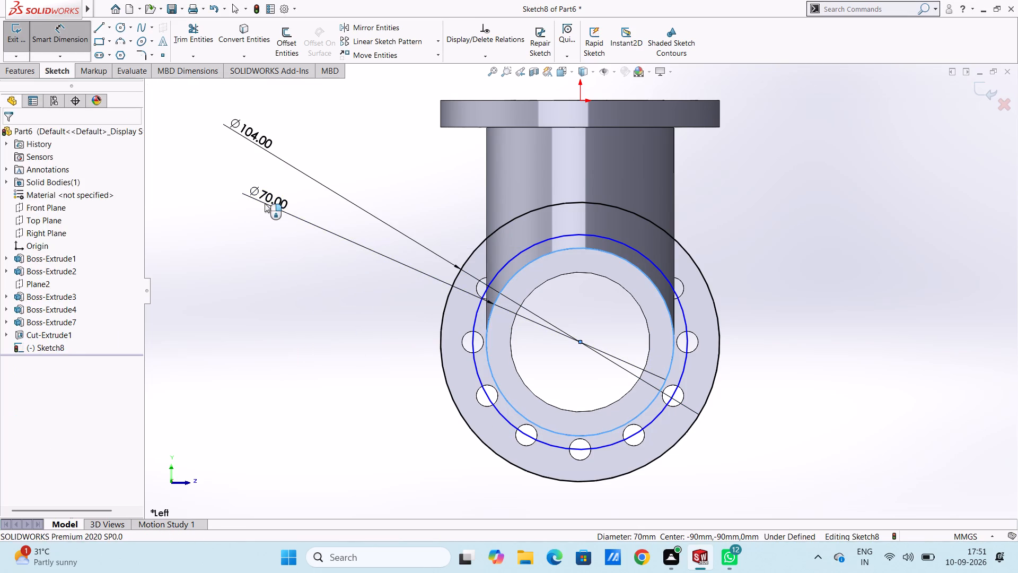
key("Return")
left_click(297, 254)
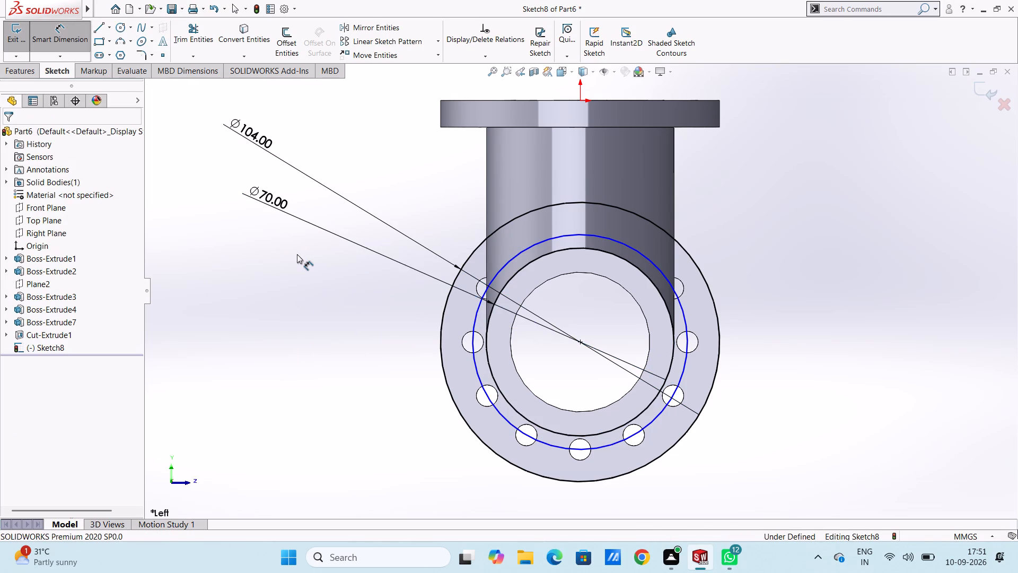
key("Escape")
key("Escape")
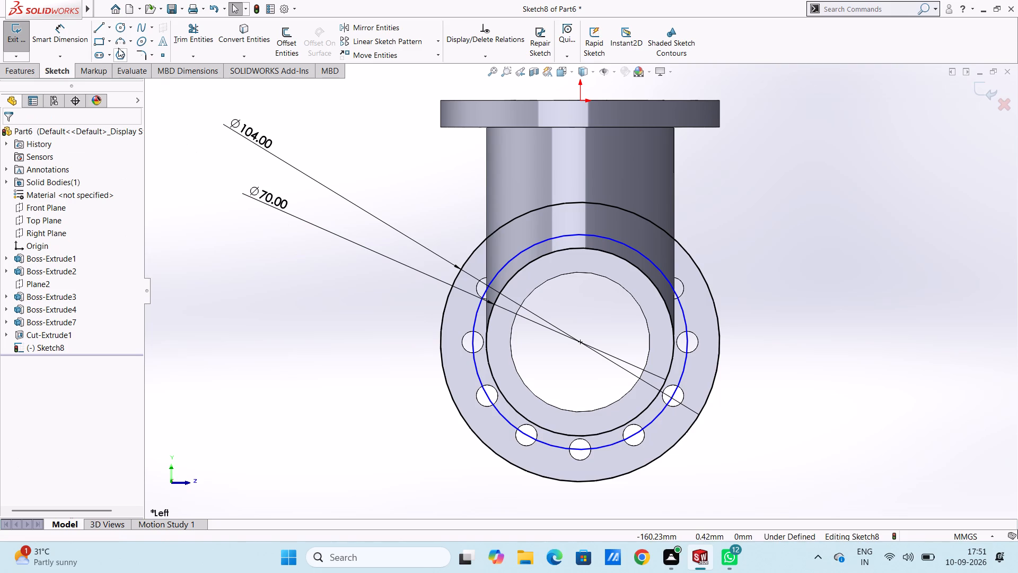
Sketch a 4 mm radius hole circle at the top of the 40 mm radius circle and dimension it at 8 mm diameter.
left_click(120, 25)
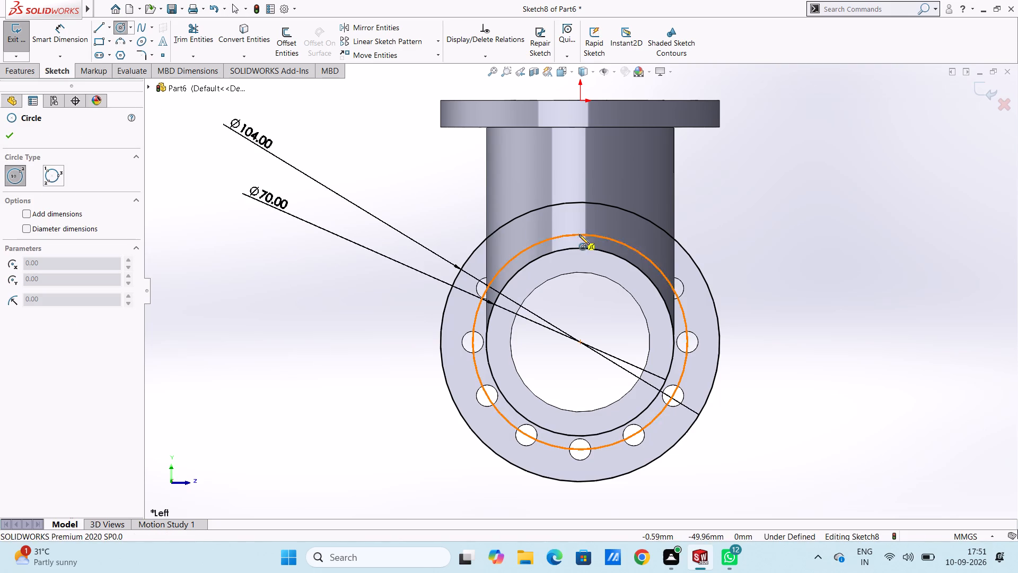
left_click(579, 235)
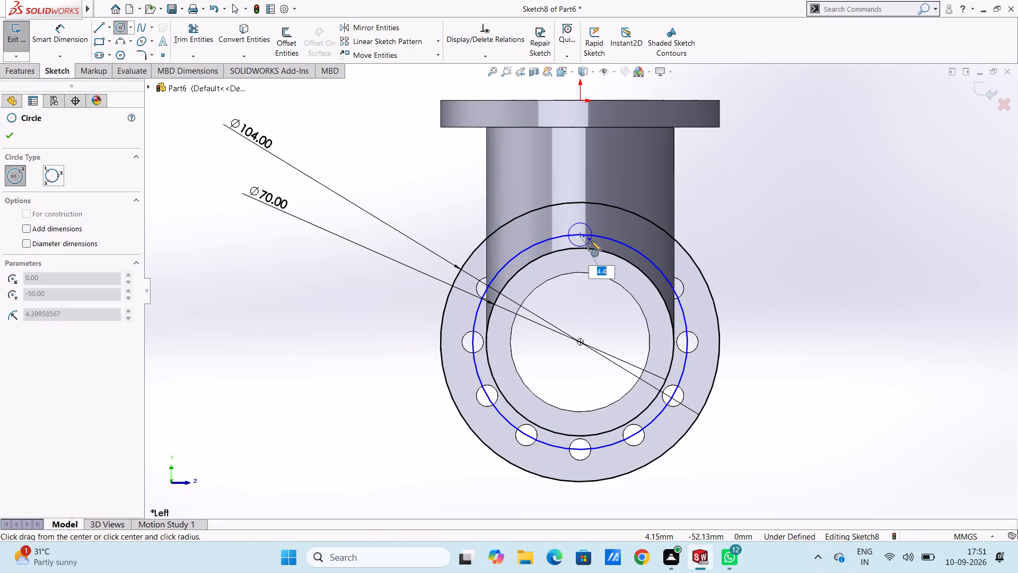
key("4")
key("Return")
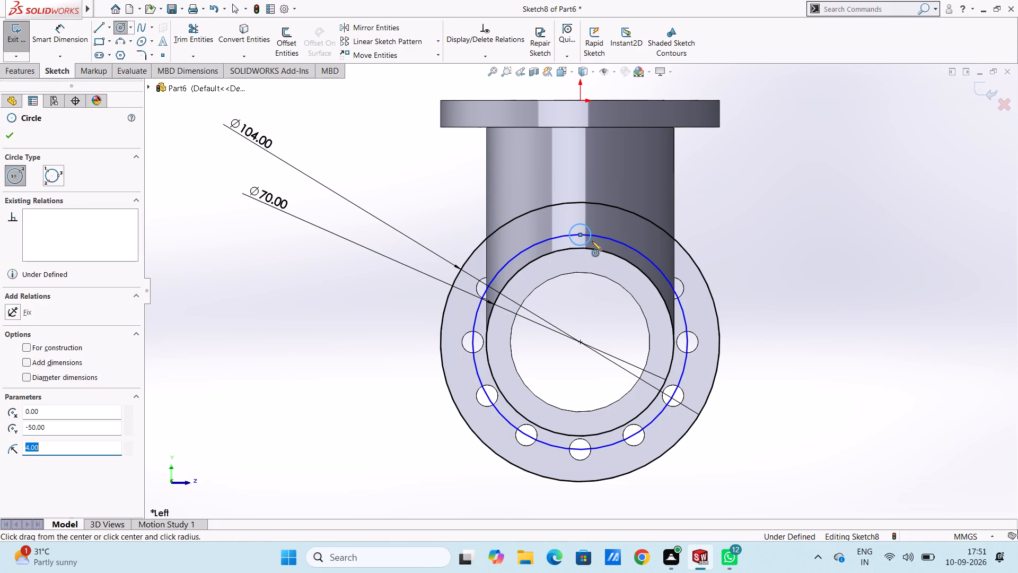
key("Escape")
key("Escape")
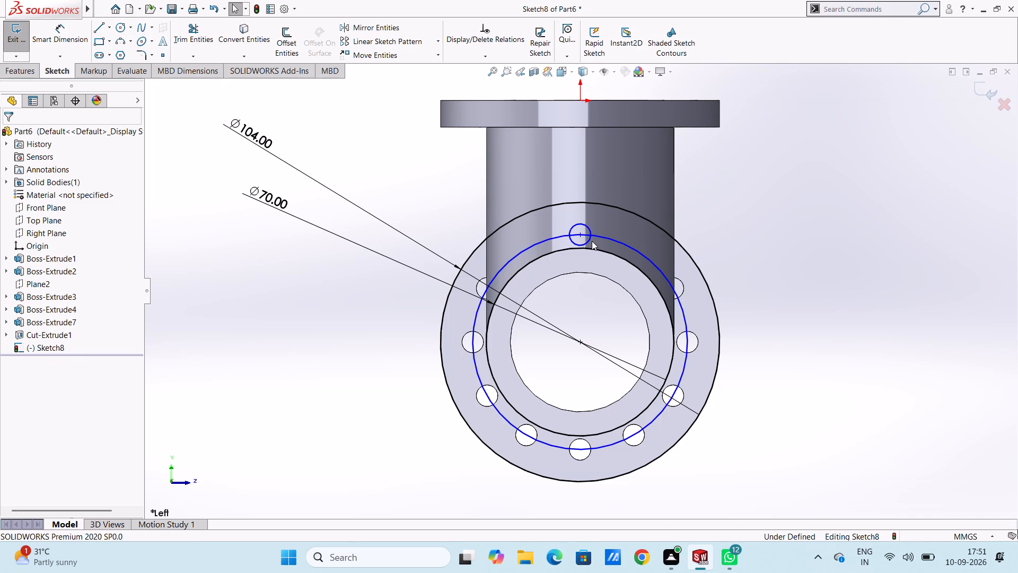
left_click(58, 45)
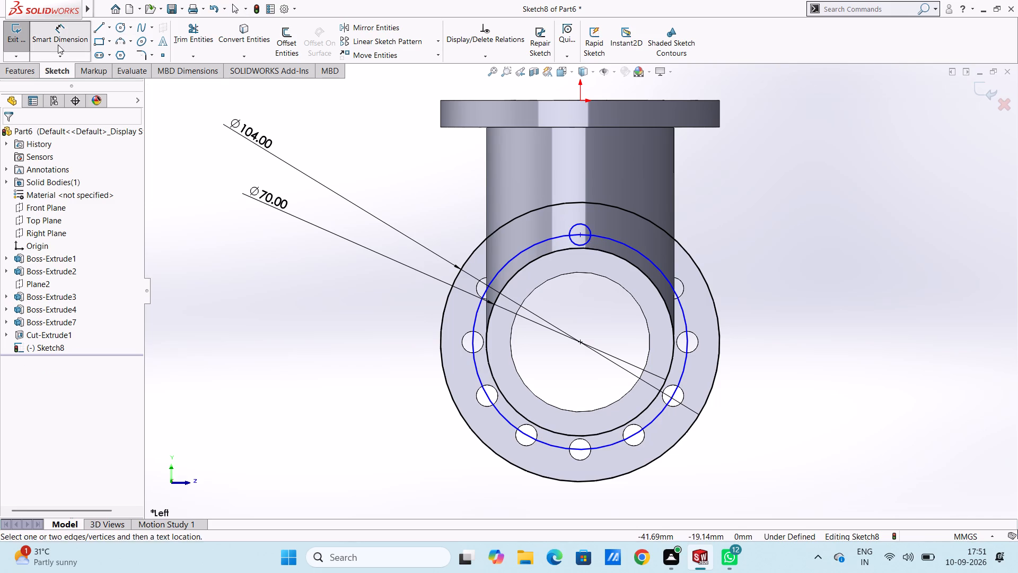
left_click(580, 223)
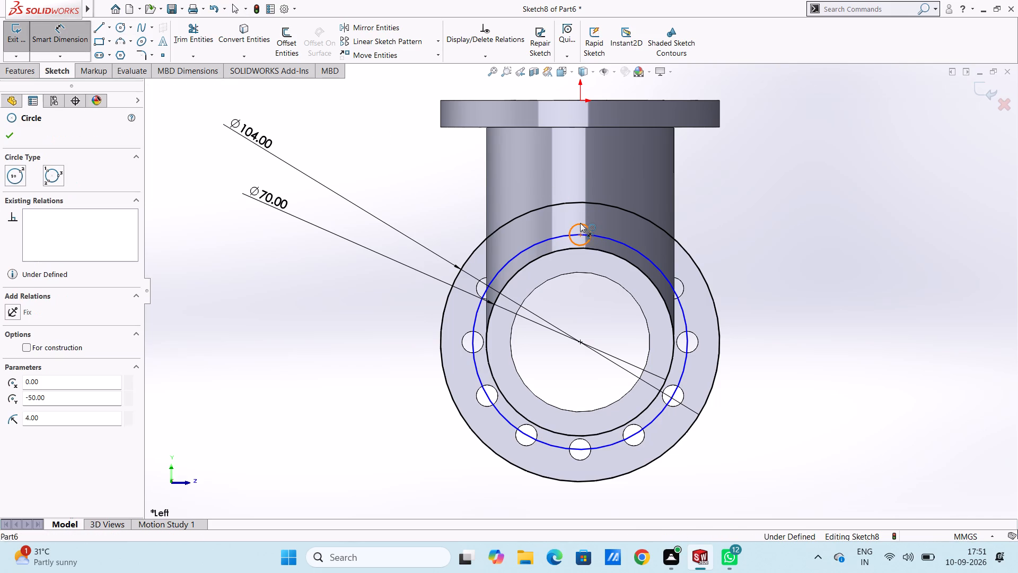
left_click(742, 186)
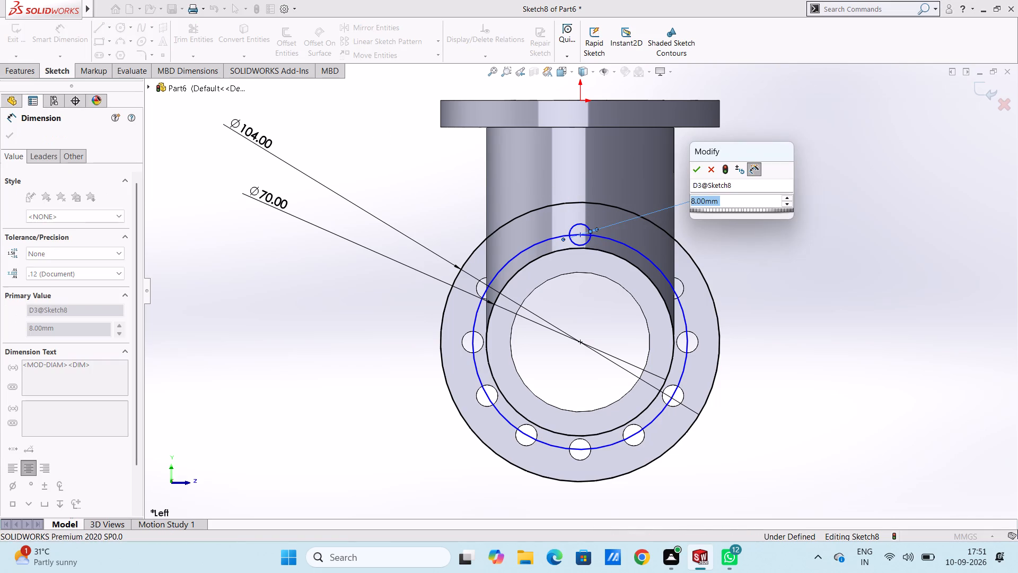
key("Return")
key("Escape")
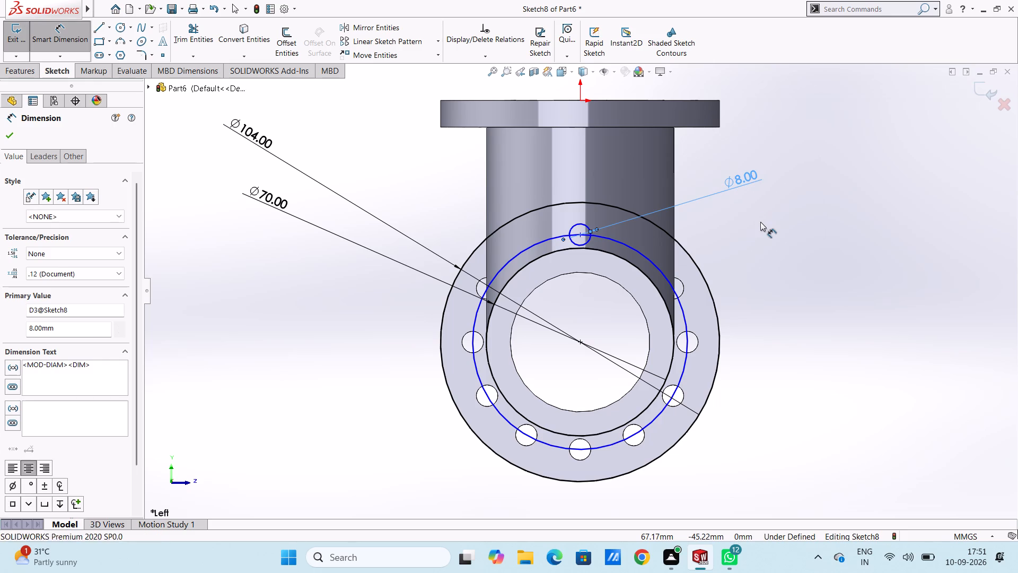
key("Escape")
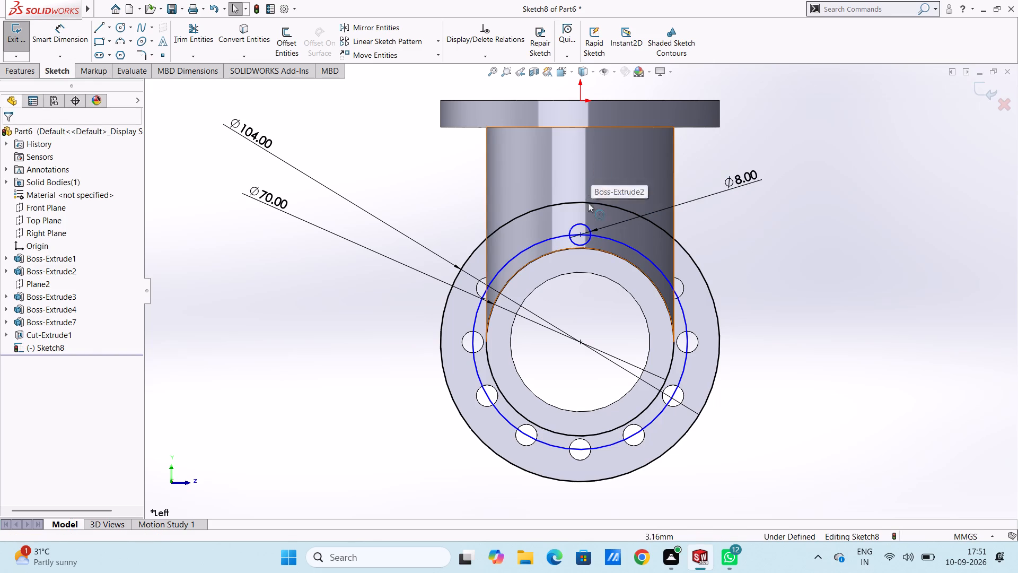
Circular-pattern the 8 mm hole circle into 12 equally spaced instances over 360 degrees about the bore's centre point.
left_click(582, 223)
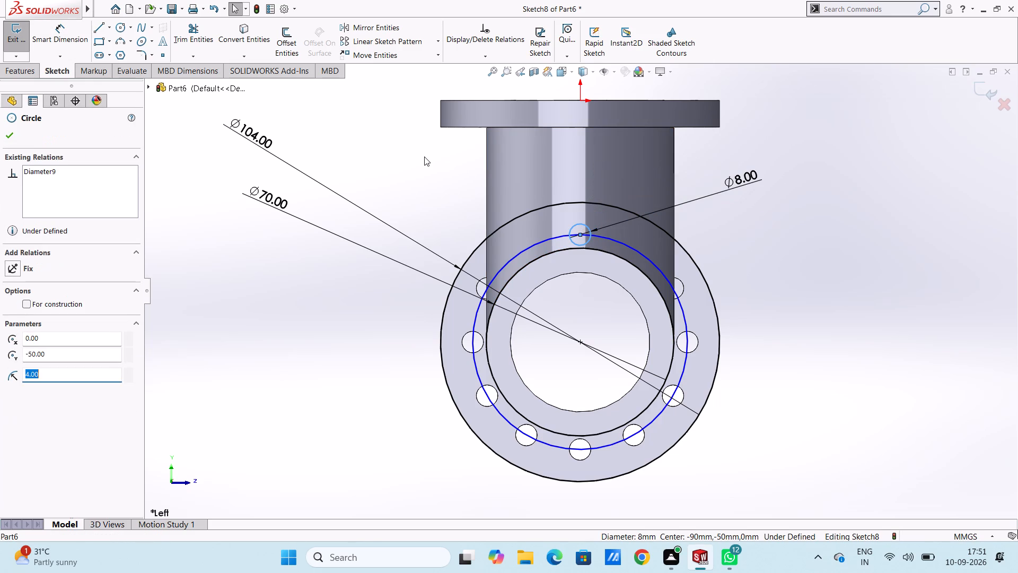
left_click(436, 39)
left_click(429, 68)
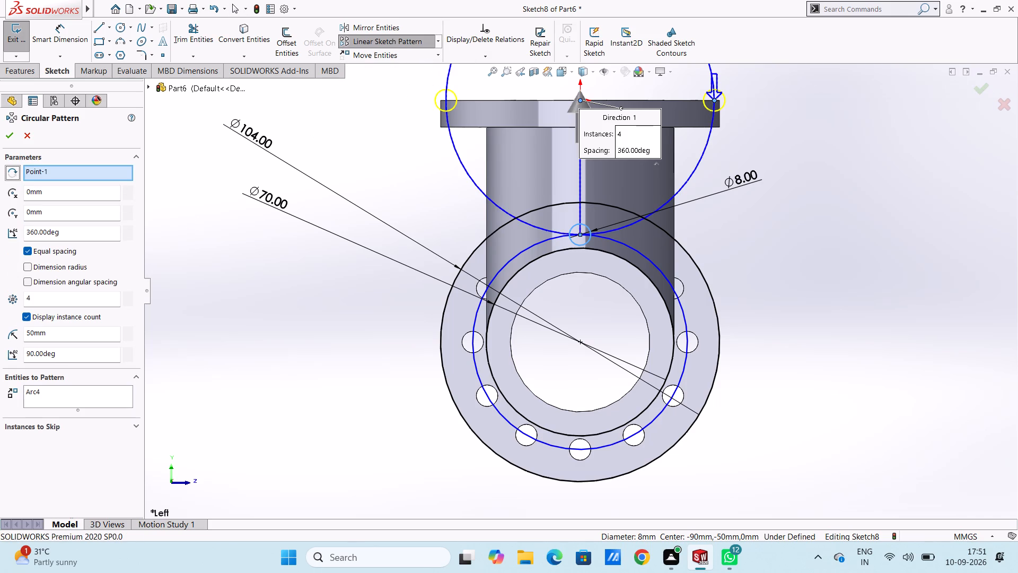
right_click(106, 172)
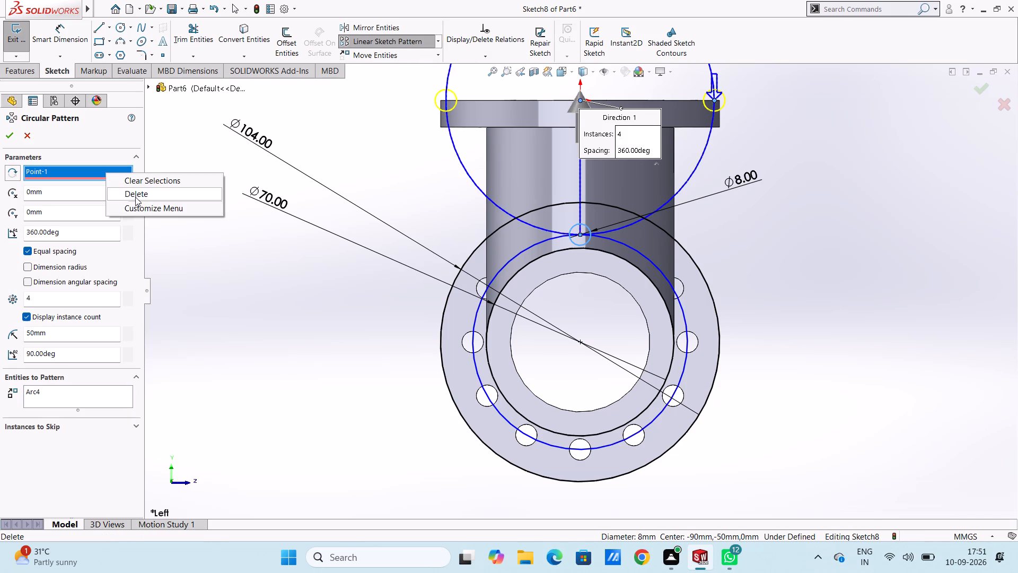
left_click(136, 197)
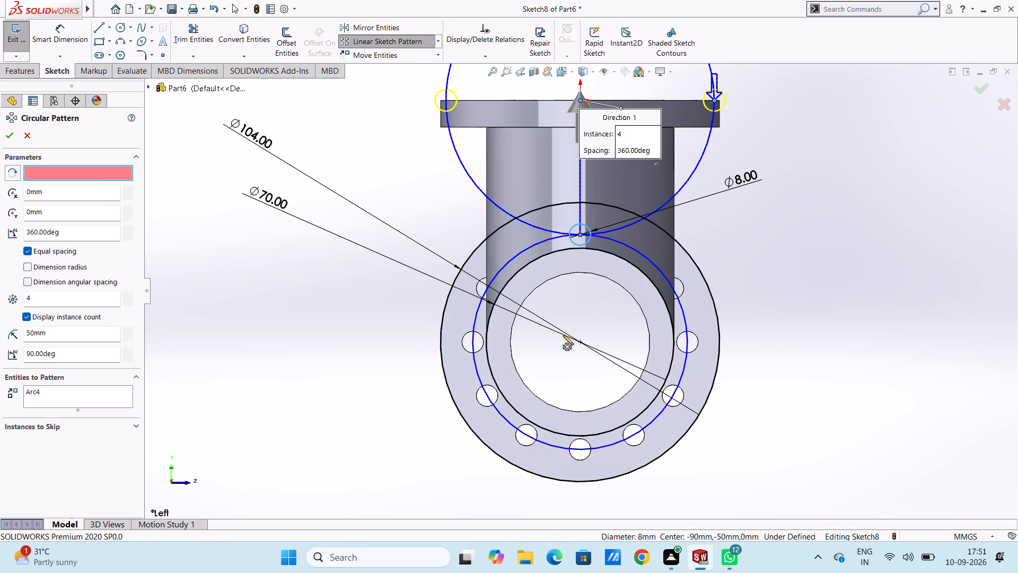
left_click(580, 342)
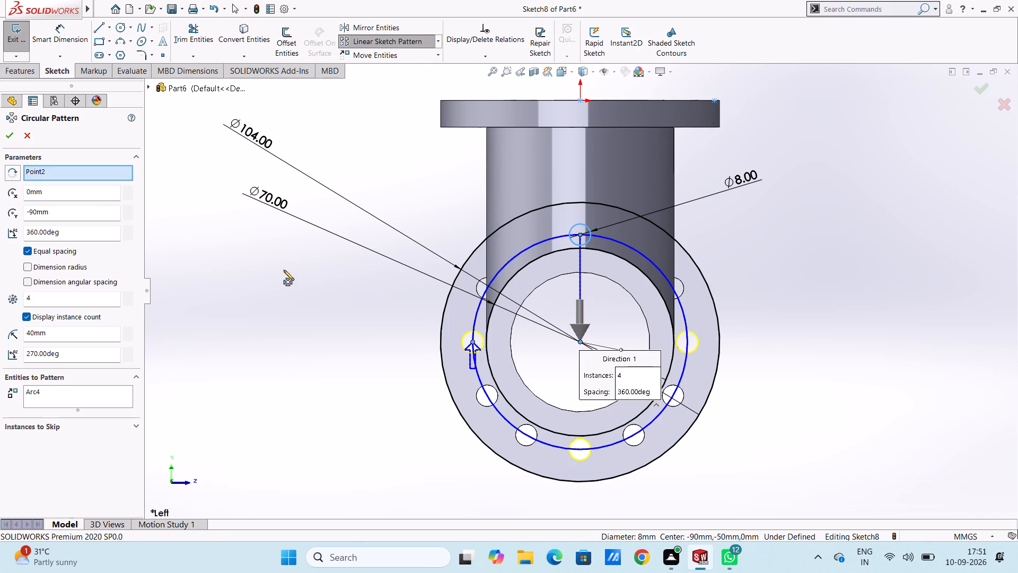
double_click(100, 296)
type("12")
key("Return")
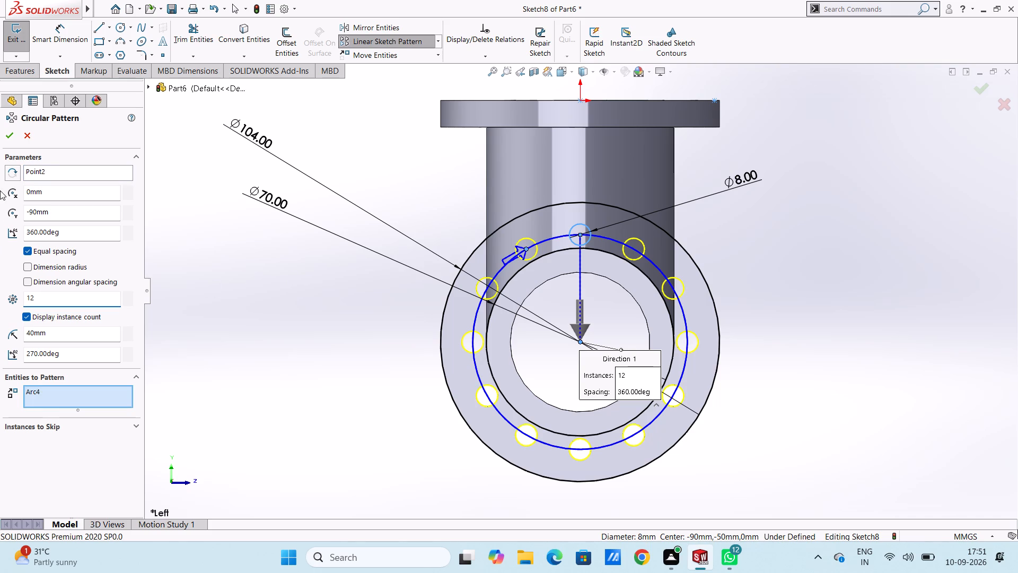
left_click(10, 129)
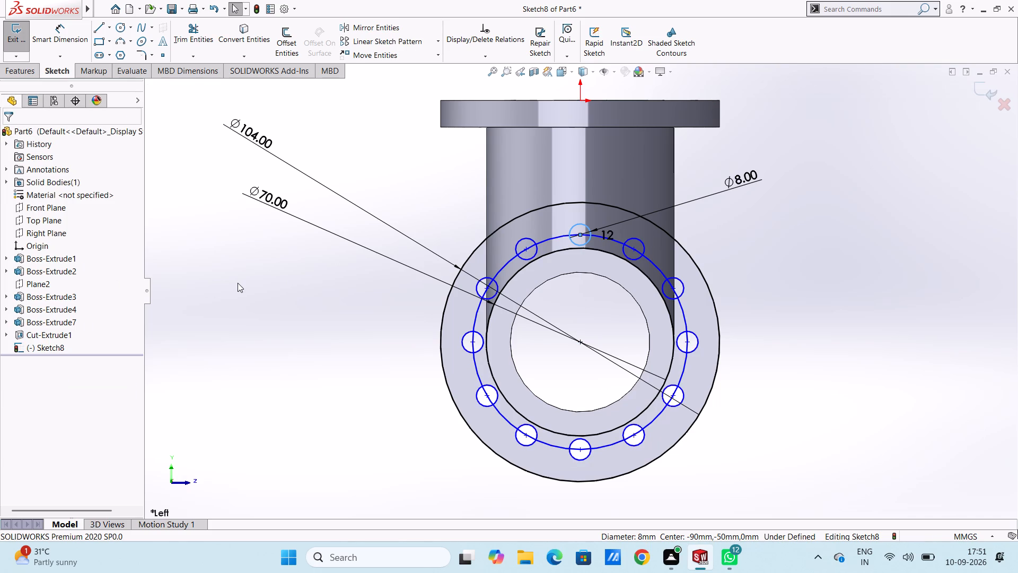
Delete the 40 mm radius guide circle running through the hole centres.
left_click(478, 311)
key("Delete")
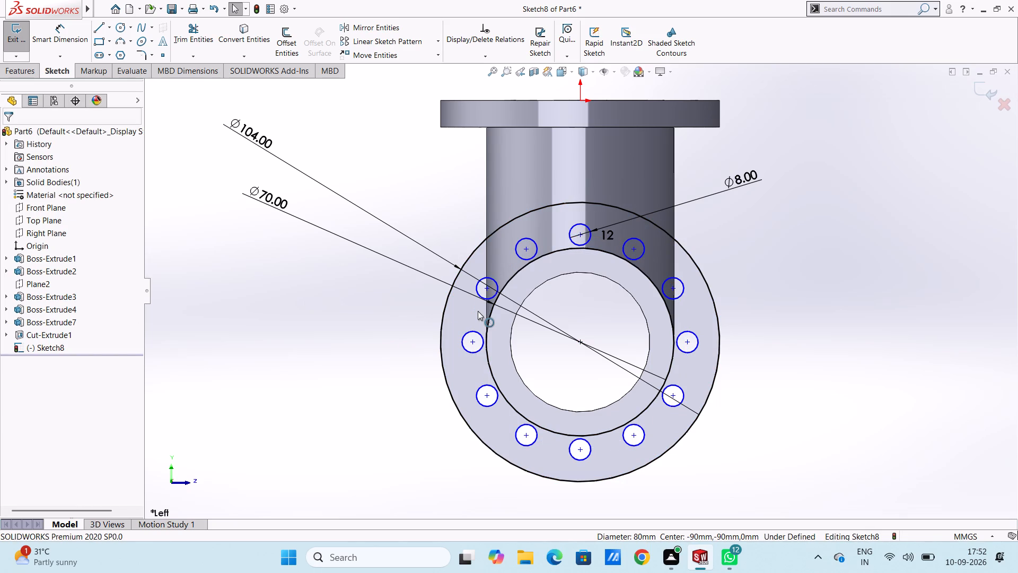
Extrude the twelve-hole flange sketch at the horizontal tube's open end to a blind depth of 10 mm.
key("ctrl+7")
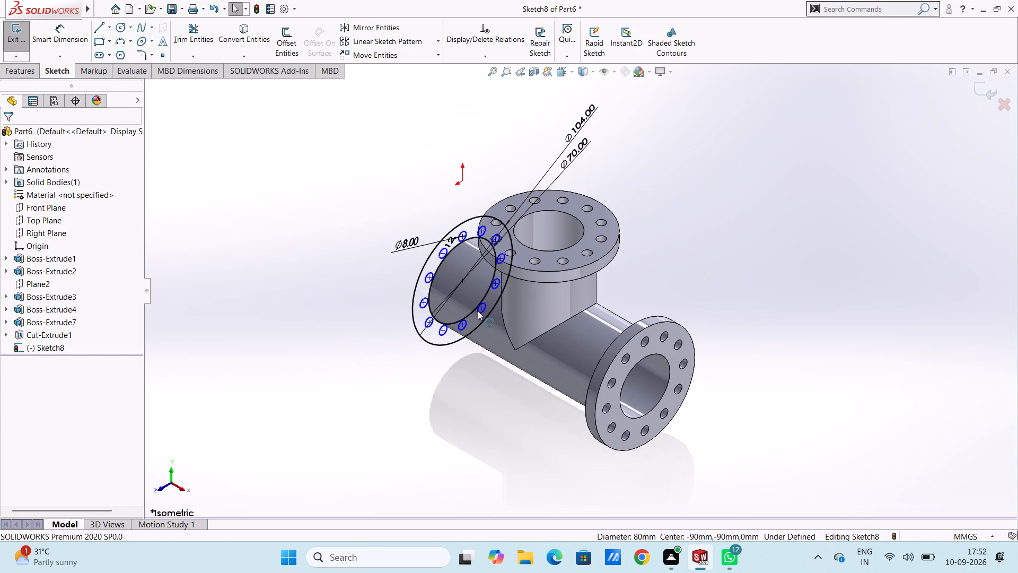
left_click(27, 70)
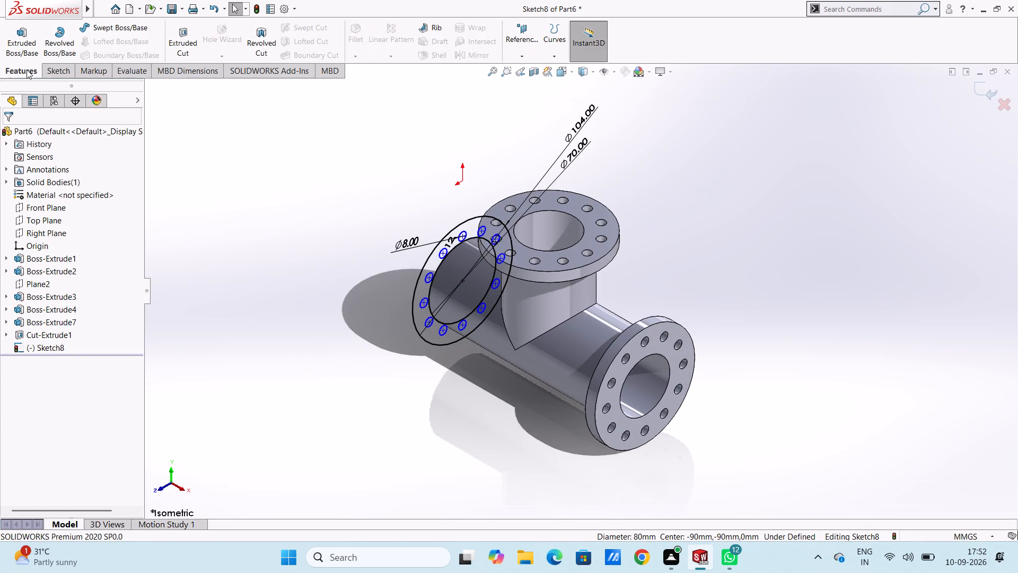
left_click(24, 42)
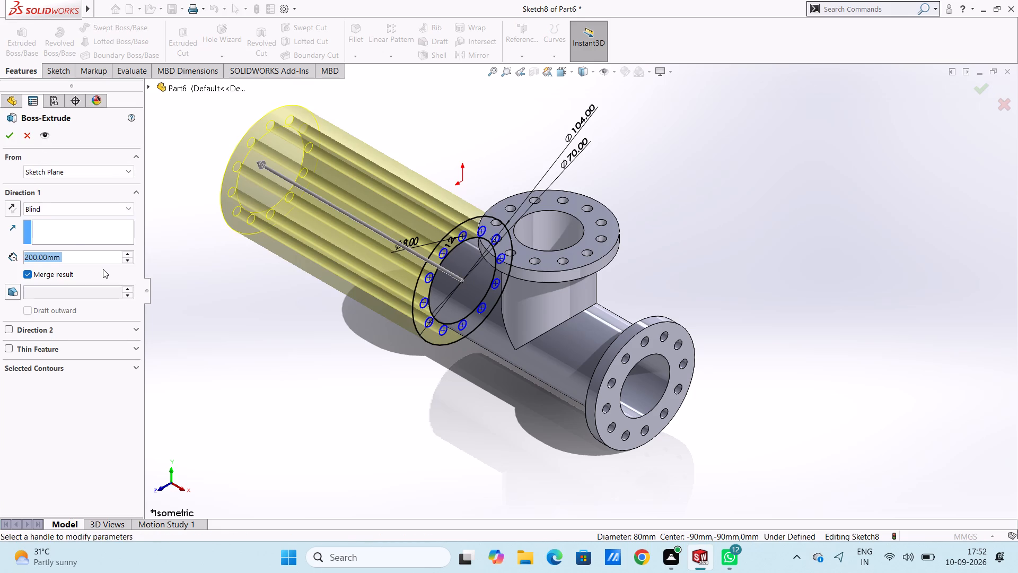
type("10")
key("Return")
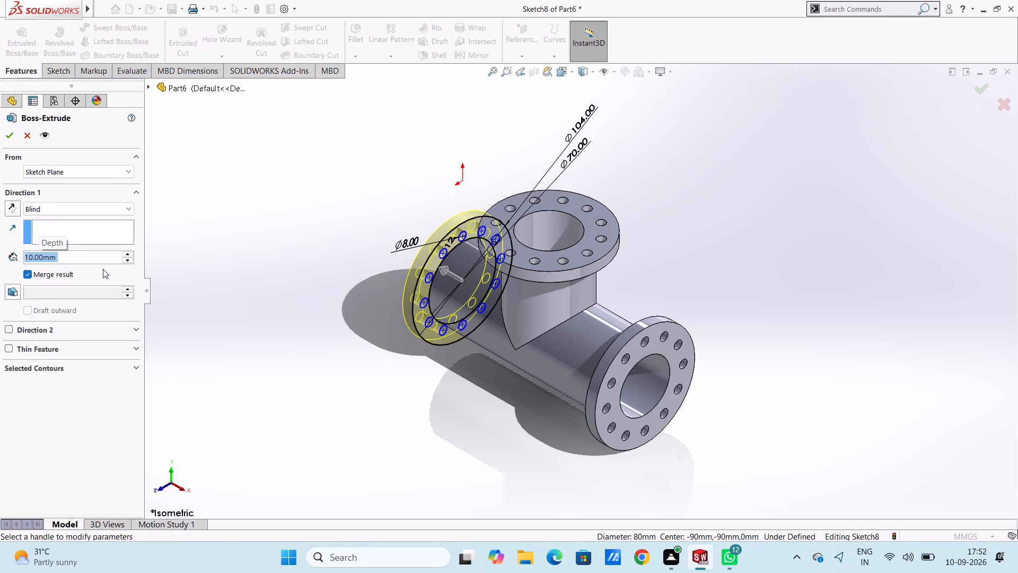
left_click(7, 136)
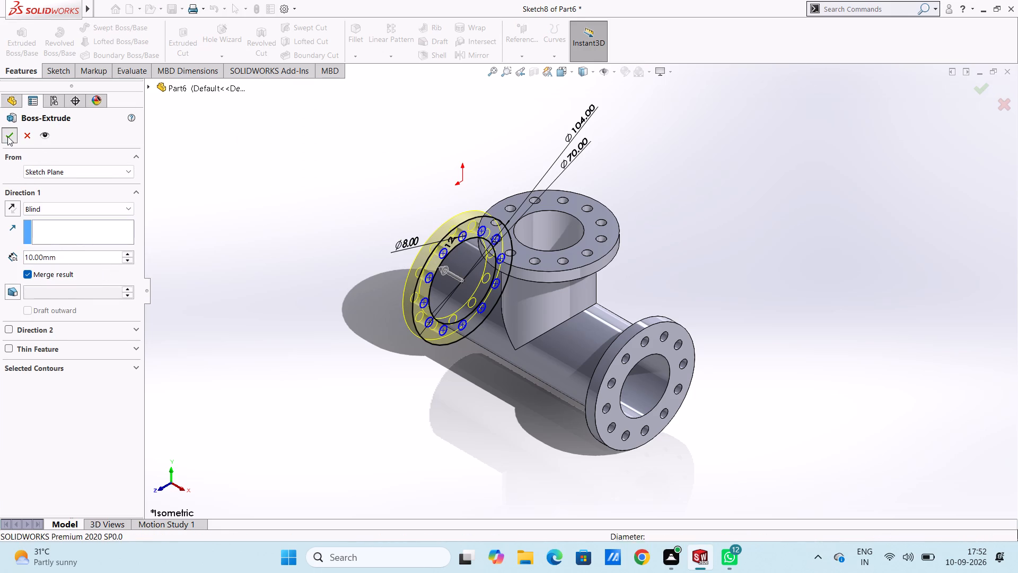
left_click(312, 291)
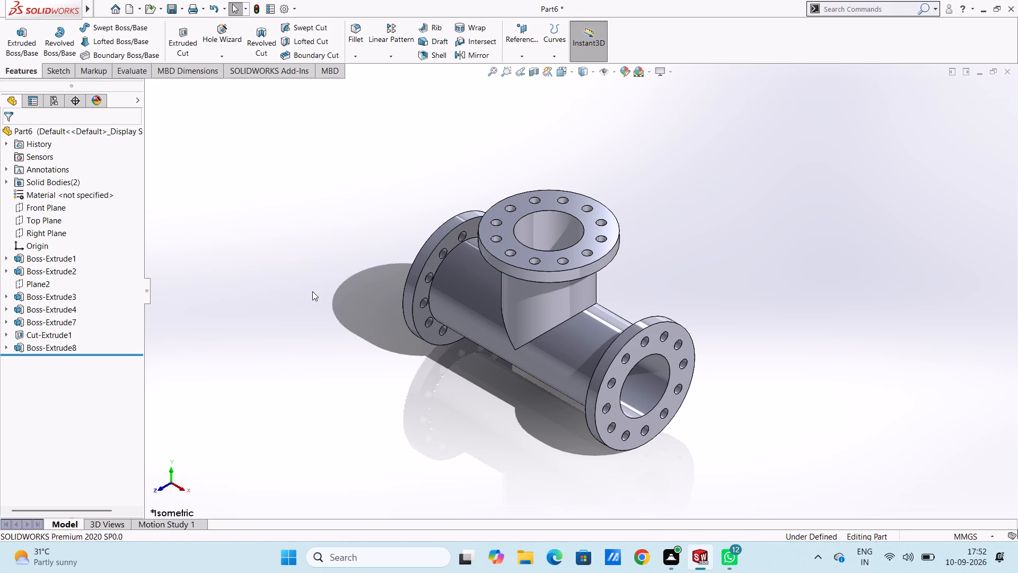
Examine the finished three-flange tee from the front, side, top, bottom and isometric standard views.
key("ctrl+1")
key("ctrl+2")
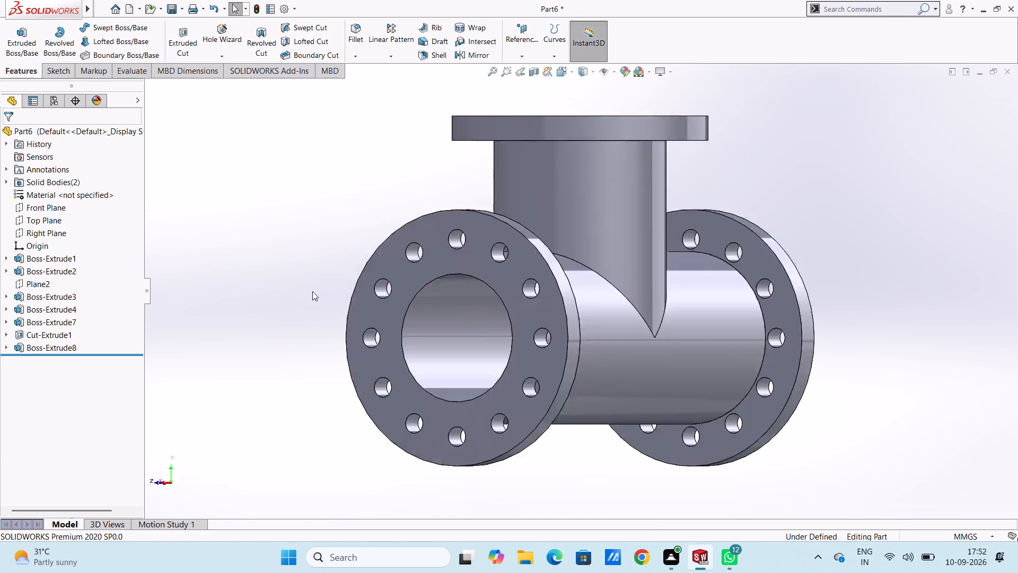
key("ctrl+4")
key("ctrl+5")
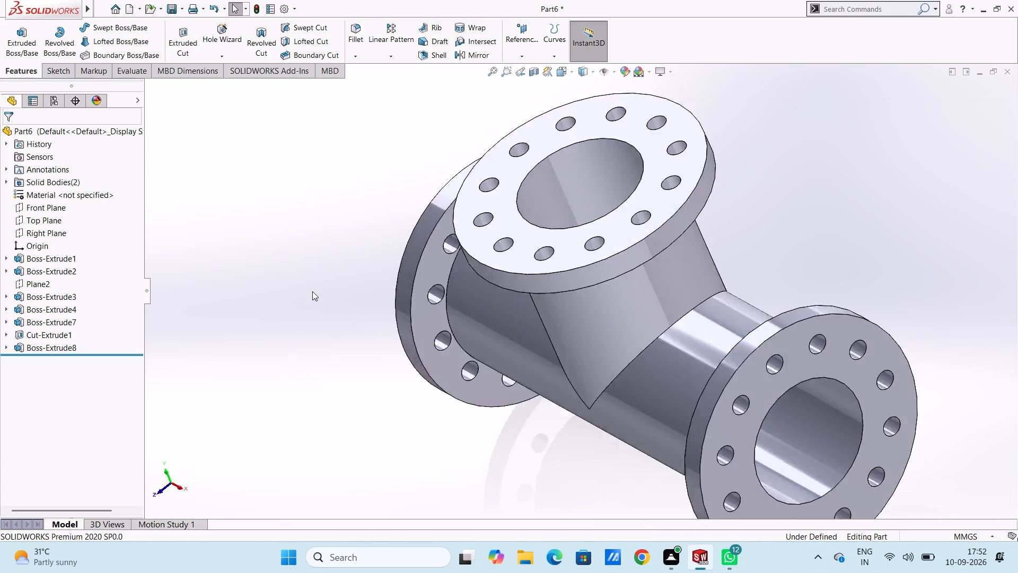
key("6")
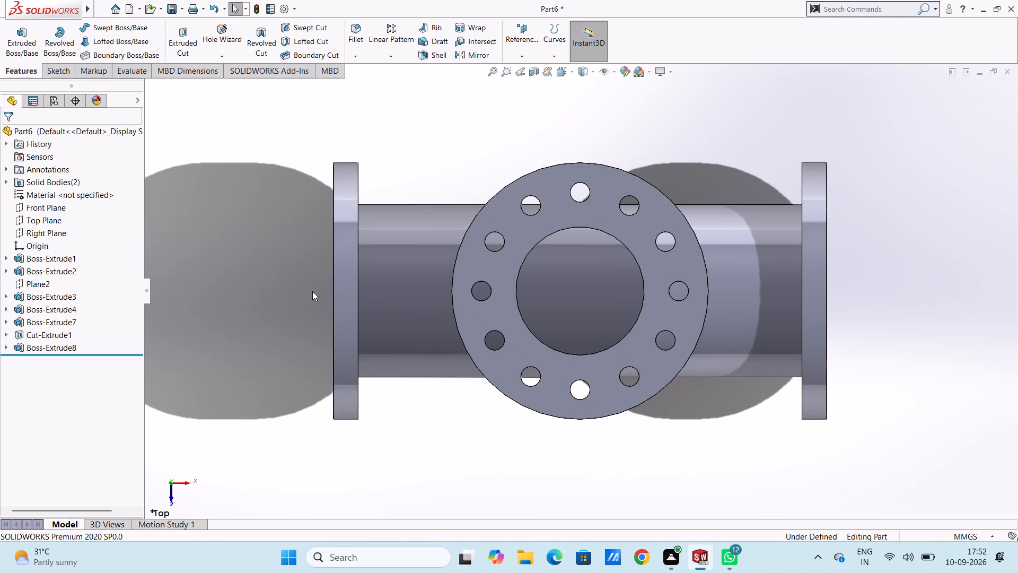
key("ctrl+6")
key("ctrl+7")
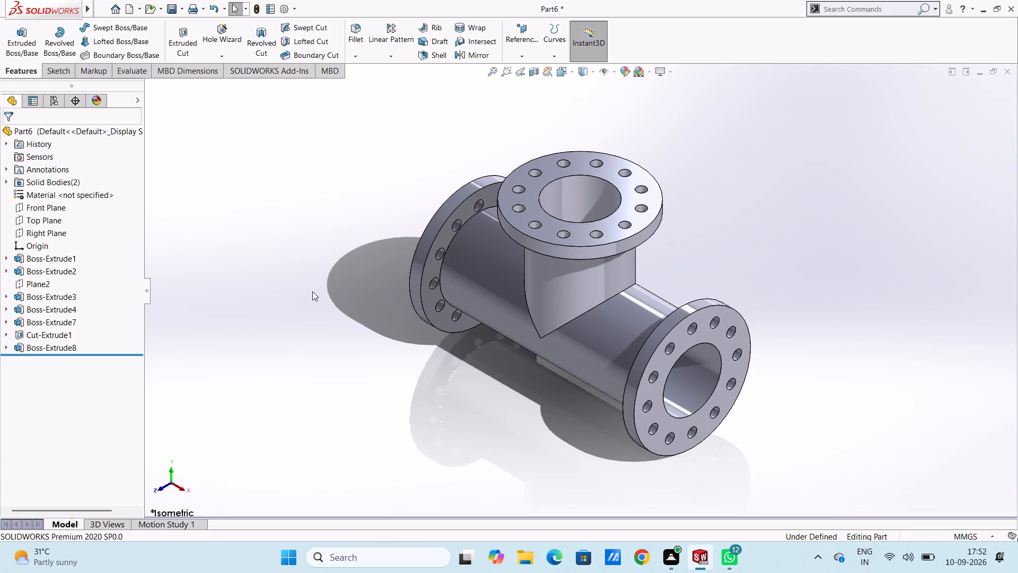
key("ctrl+4")
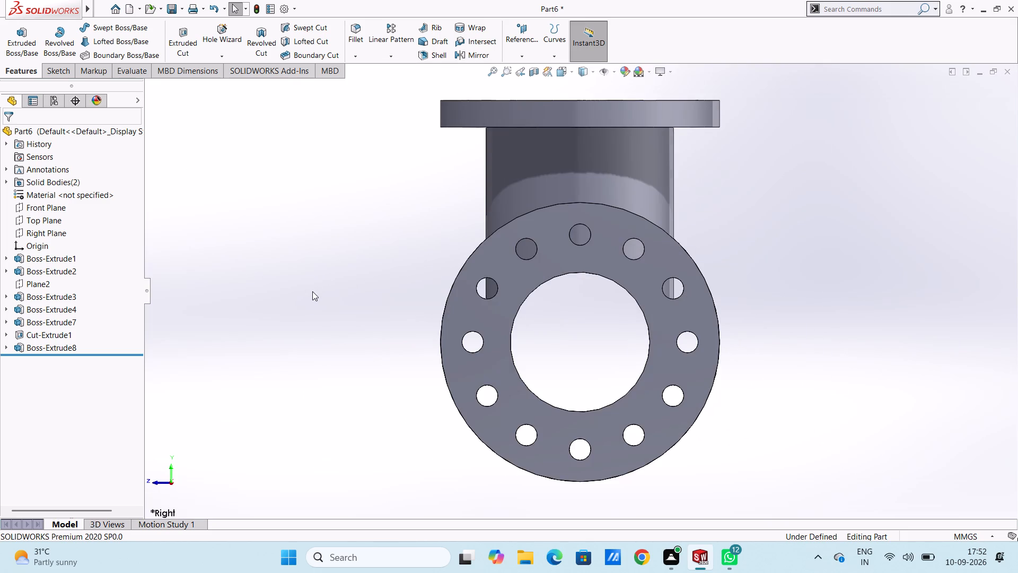
key("ctrl+7")
key("ctrl+5")
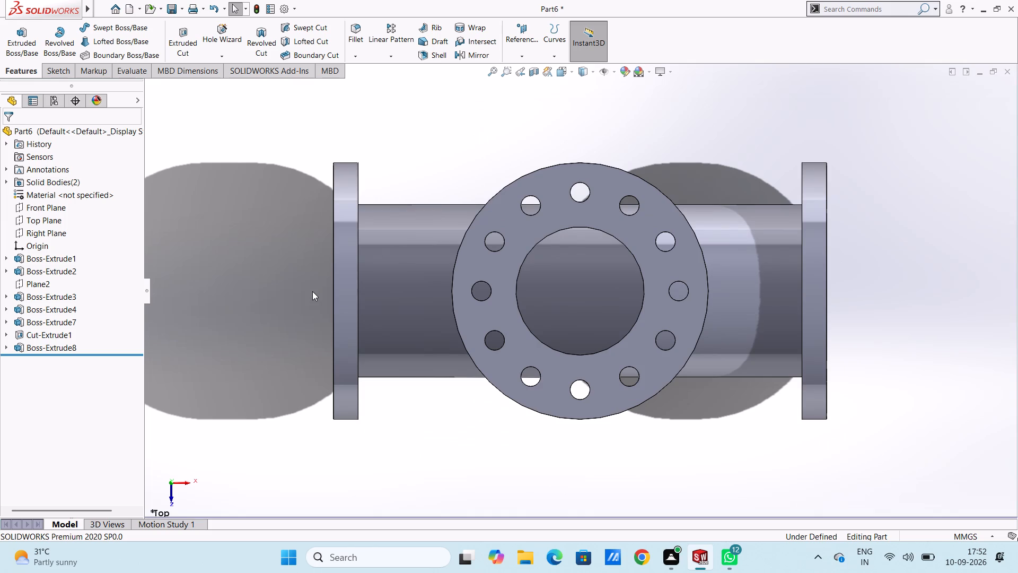
key("ctrl+7")
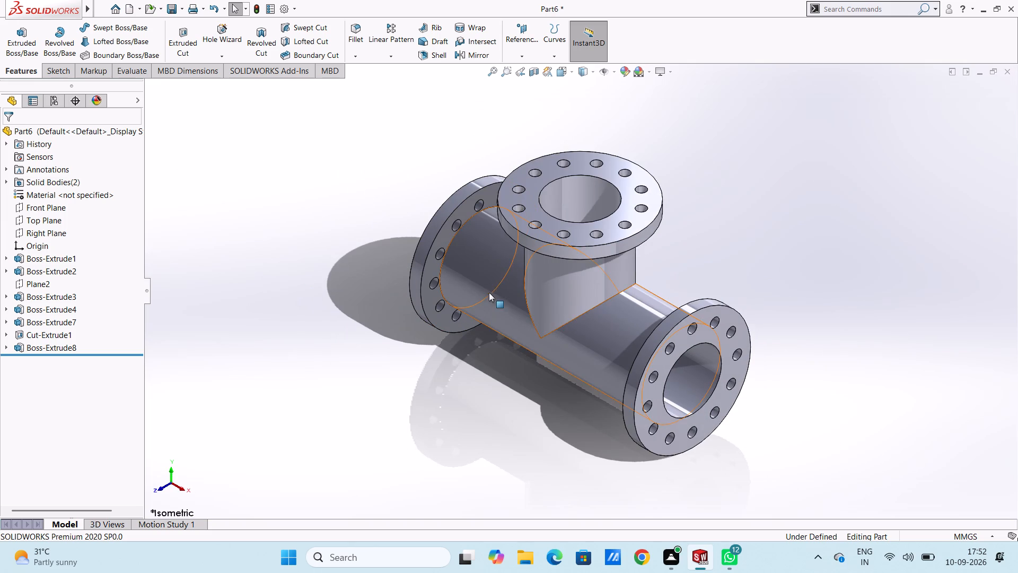
Try several colours on the whole part, including greys, green and purple, and apply a very pale cyan-white.
left_click(628, 71)
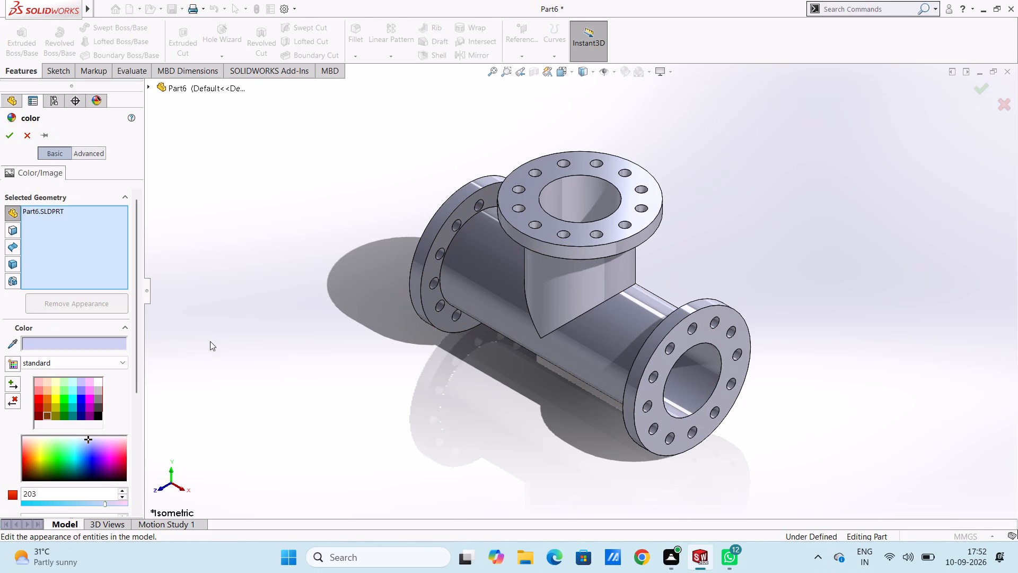
left_click(100, 409)
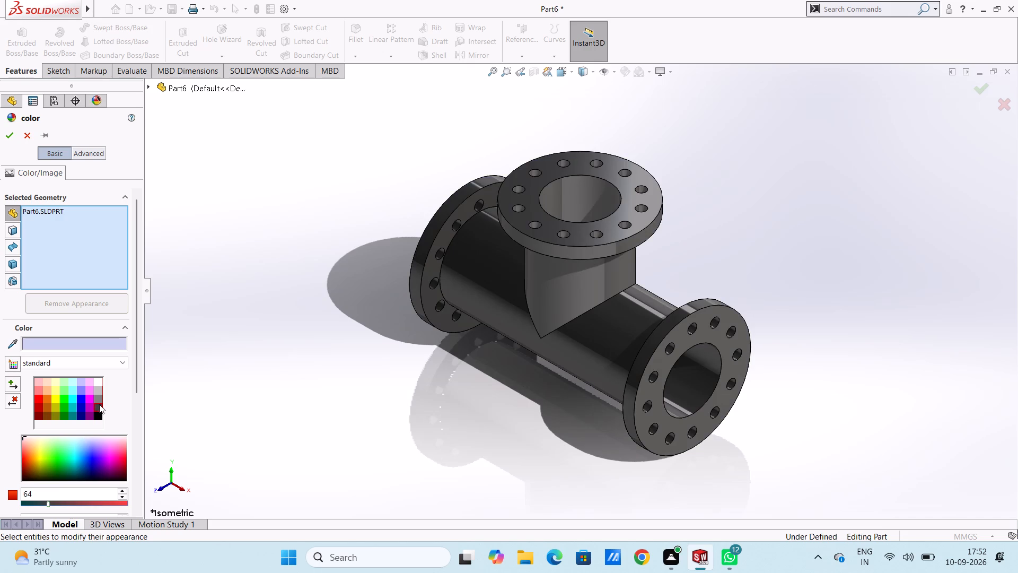
left_click(98, 402)
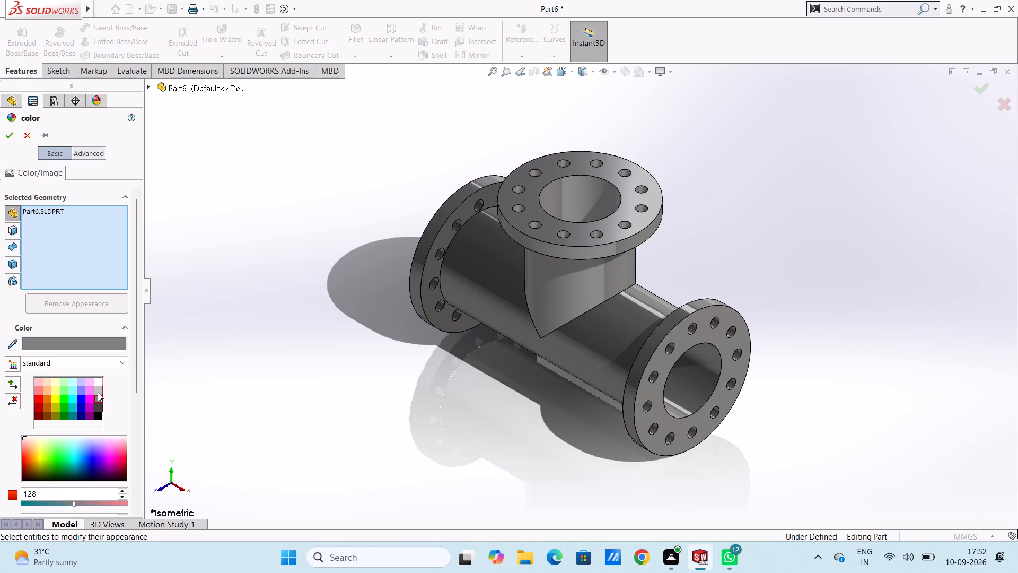
left_click(98, 391)
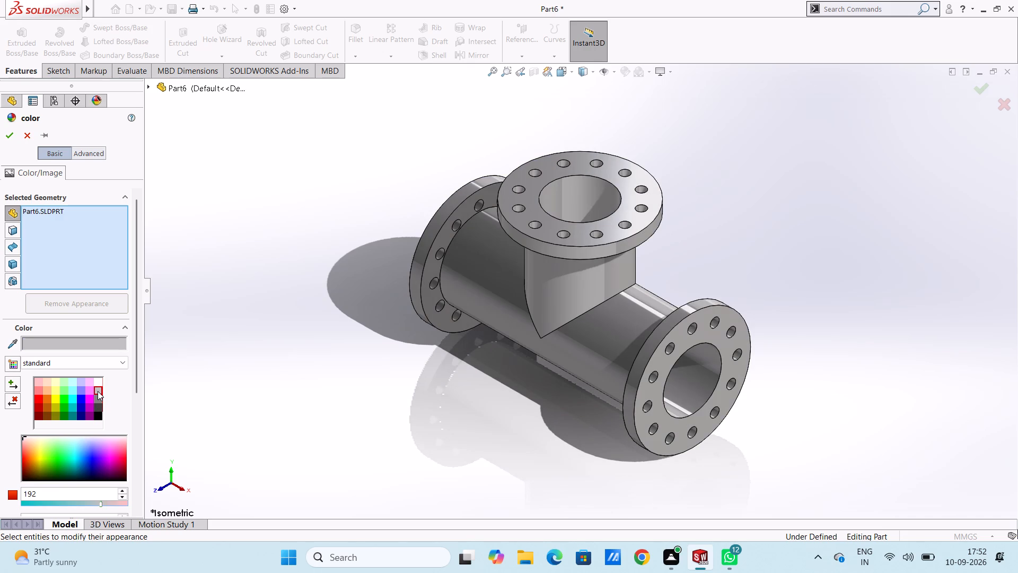
left_click(67, 414)
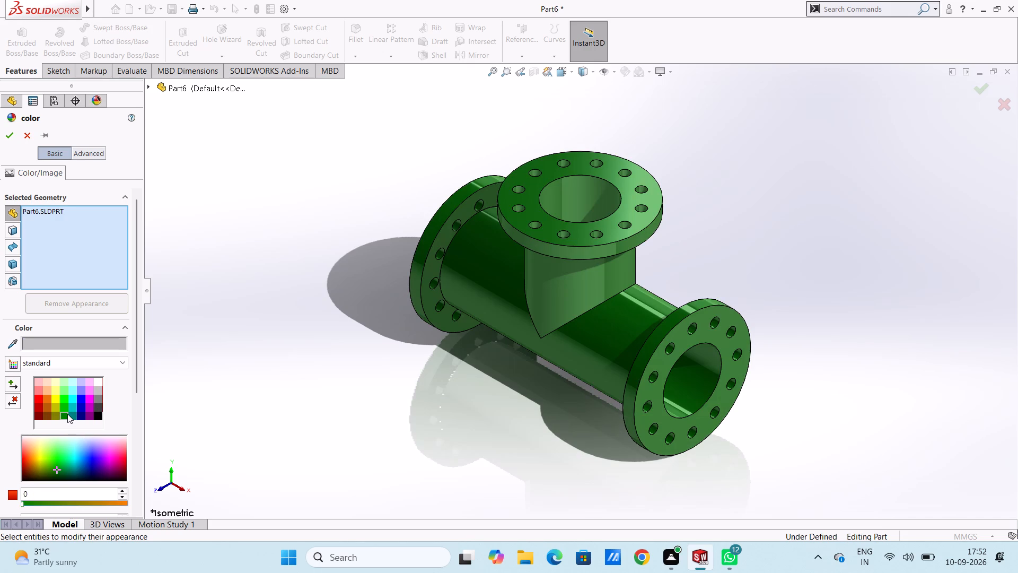
left_click(87, 437)
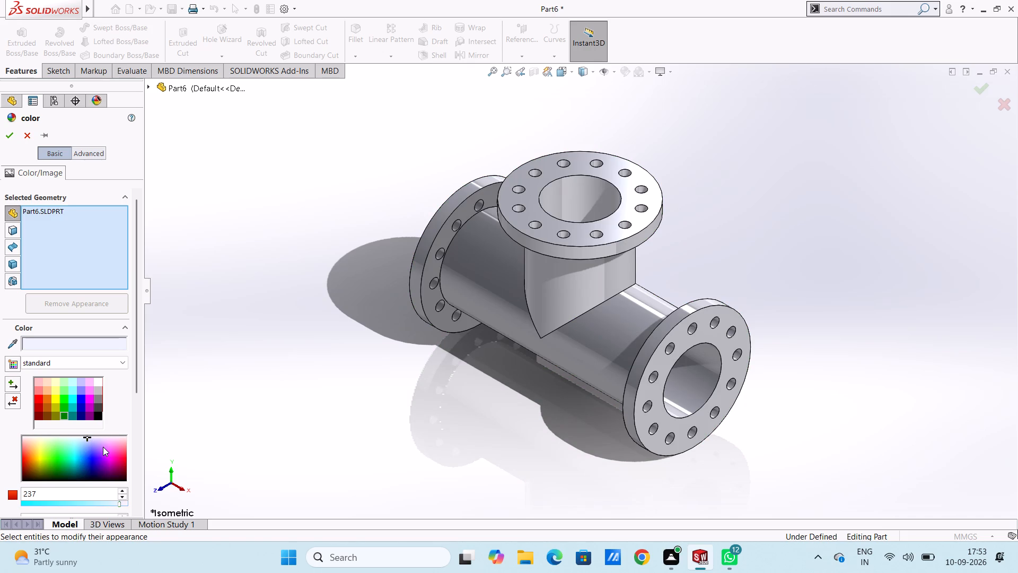
left_click(99, 445)
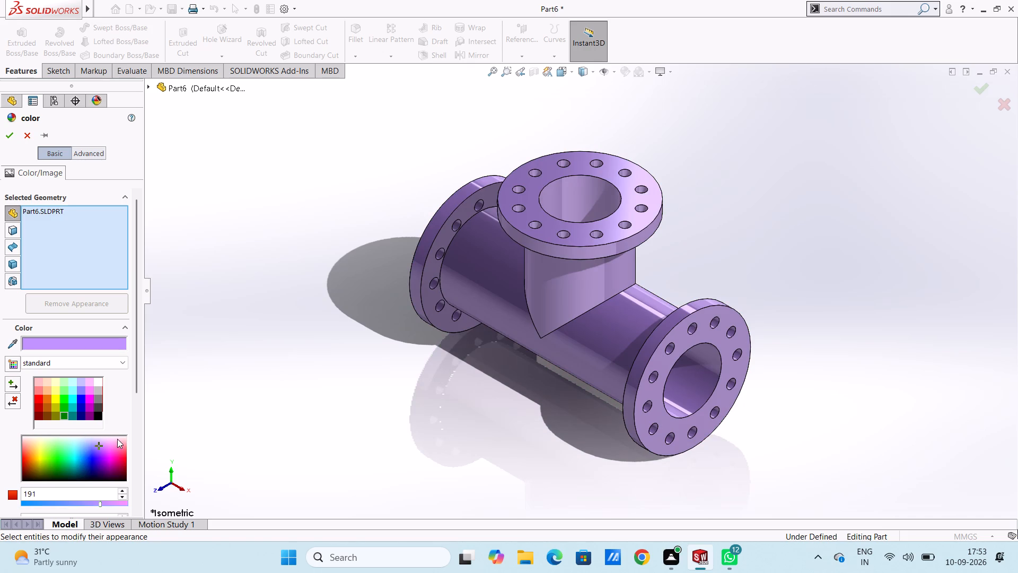
left_click(113, 438)
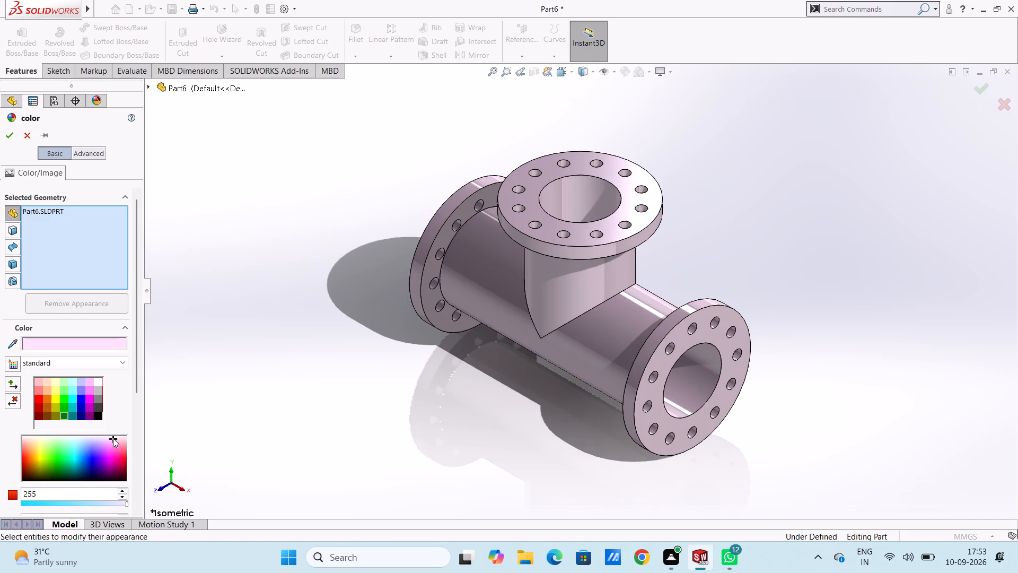
left_click(122, 438)
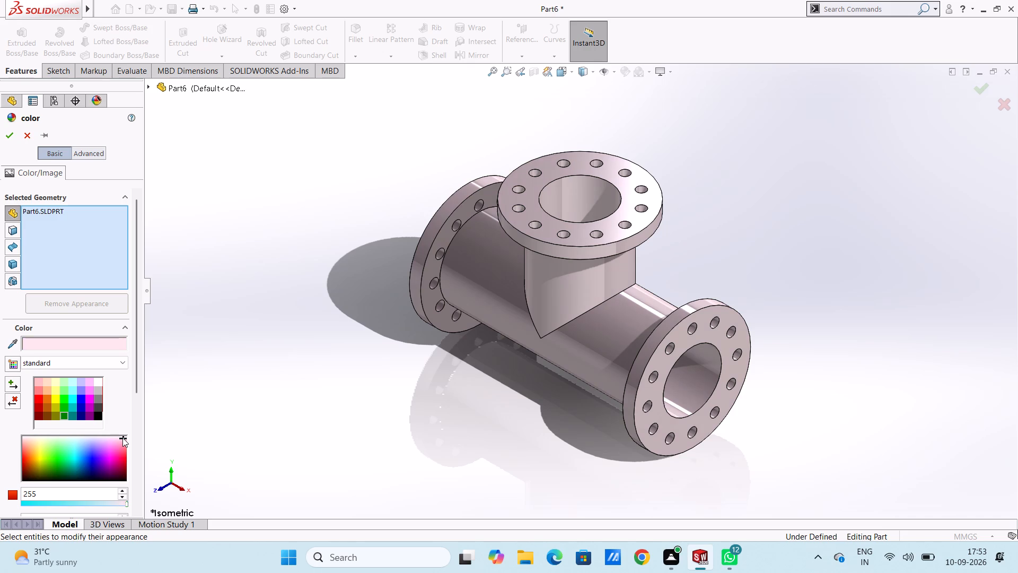
left_click(122, 438)
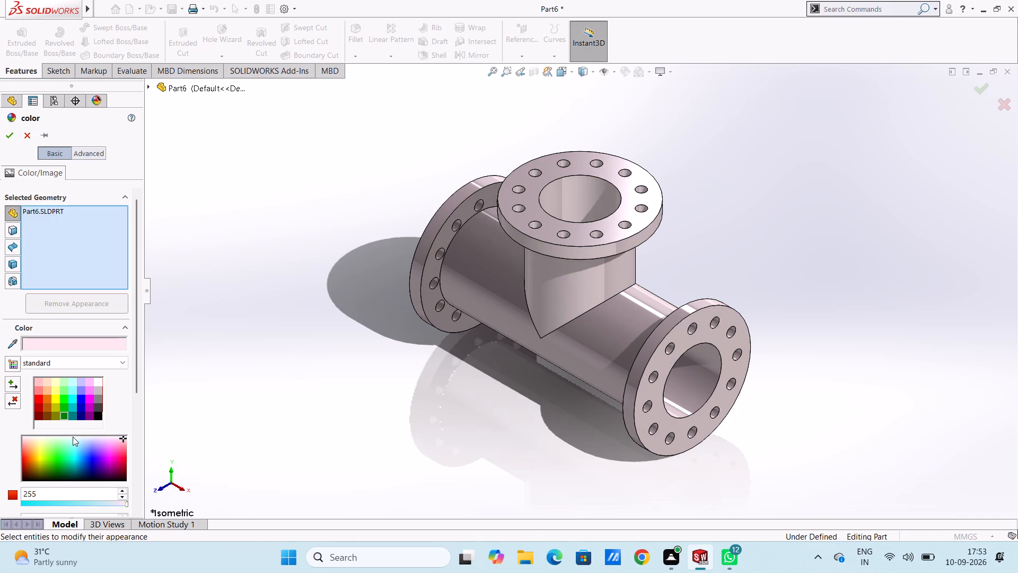
left_click(73, 437)
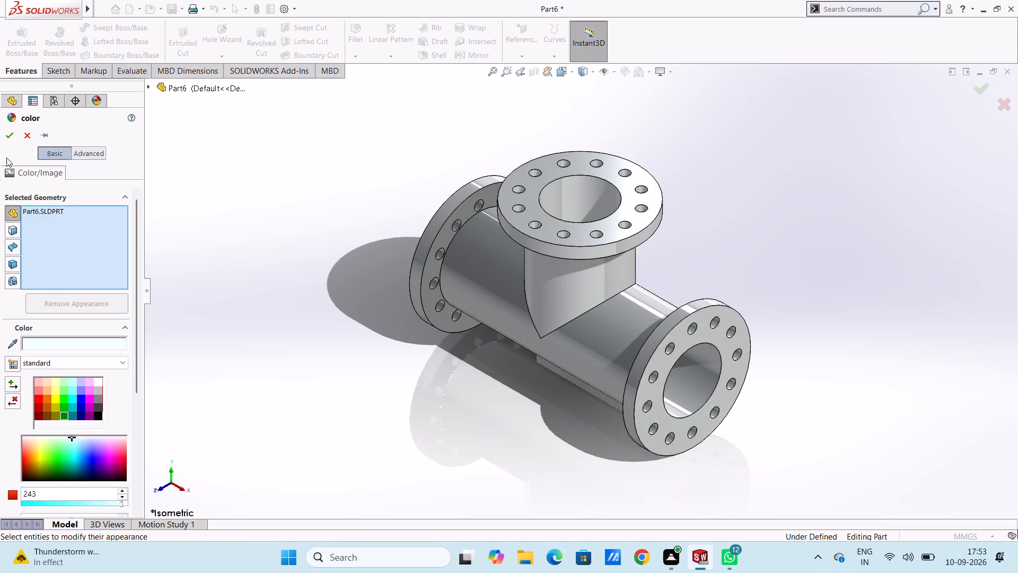
left_click(7, 139)
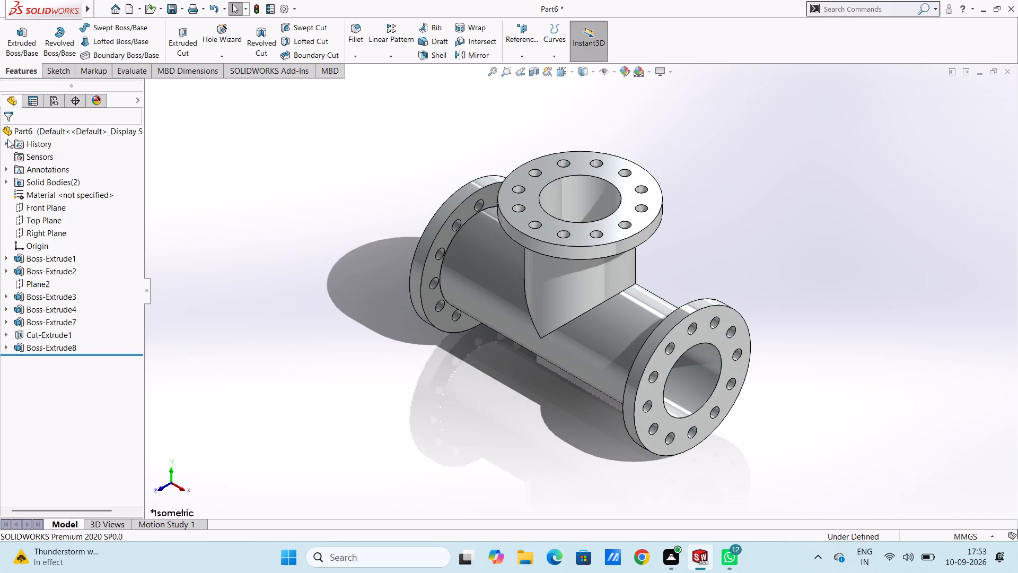
Save the part in the Documents folder as "flanged three way pipe tee fitting".
key("ctrl+s")
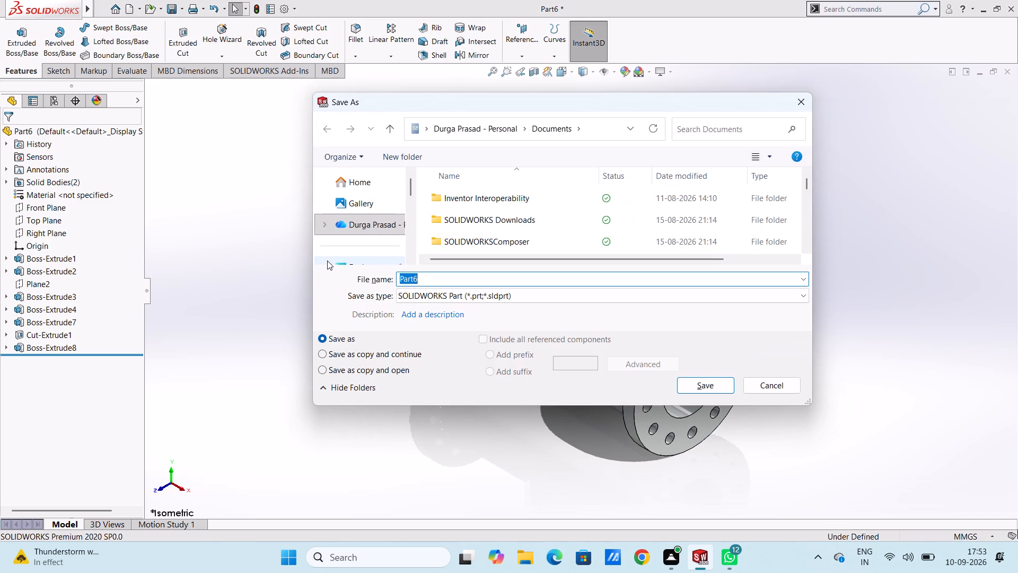
key("f")
key("l")
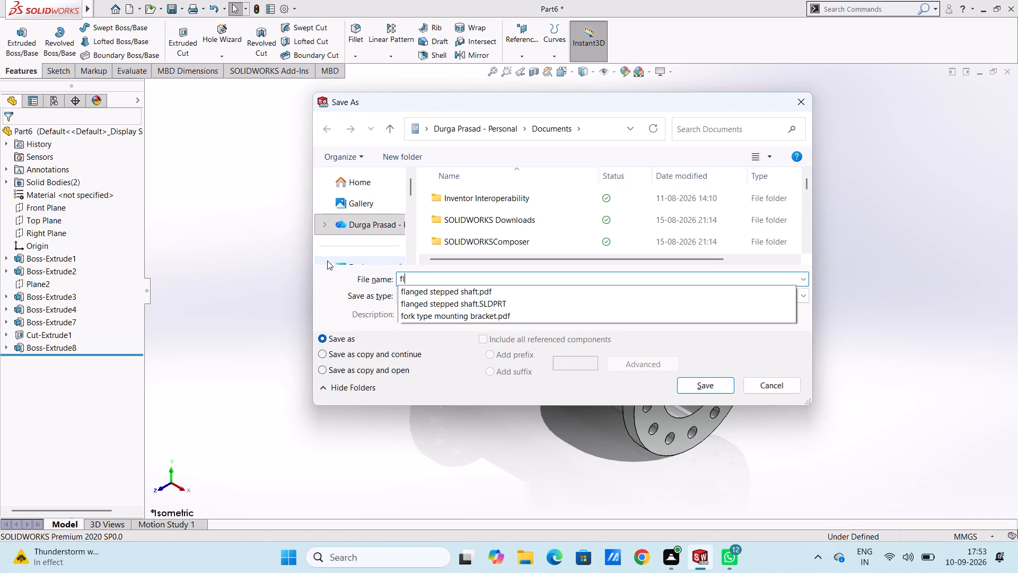
key("a")
type("nged")
key("space")
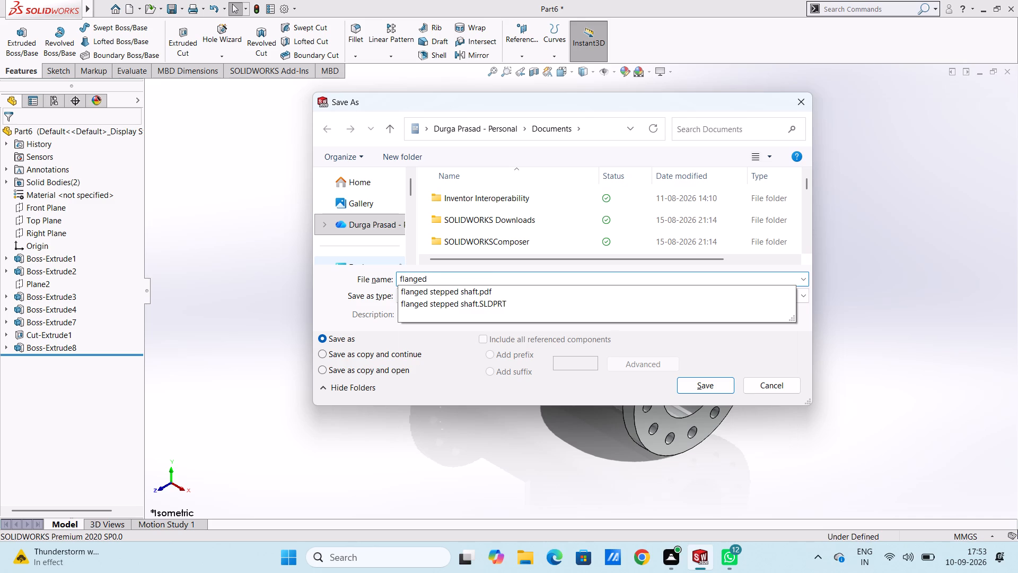
type("mu")
type("lti")
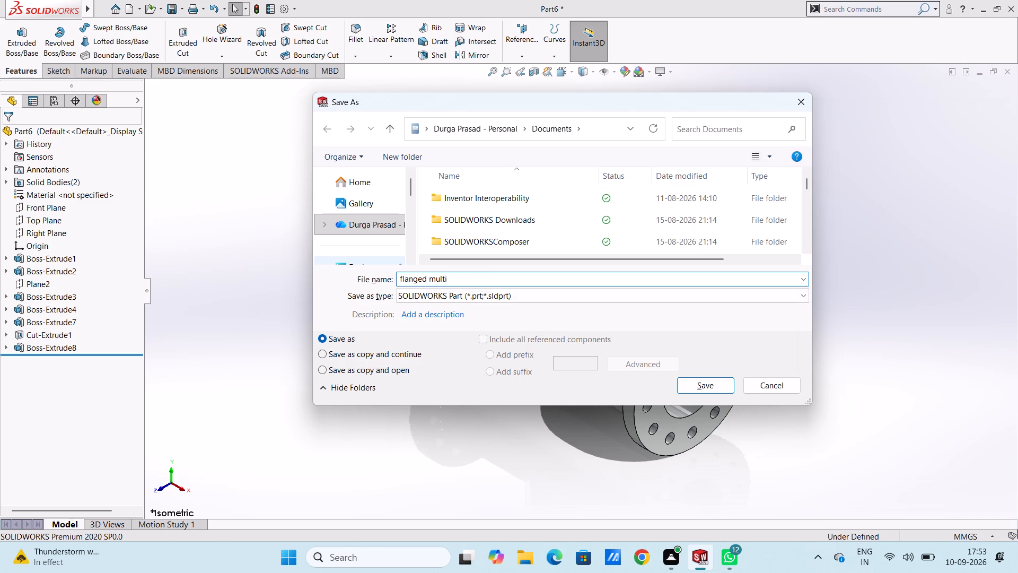
key("BackSpace")
key("BackSpace")
key("BackSpace")
key("BackSpace")
key("BackSpace")
type("three")
key("space")
type("way")
key("space")
type("pip")
key("e")
key("space")
type("tee")
key("space")
type("fitting")
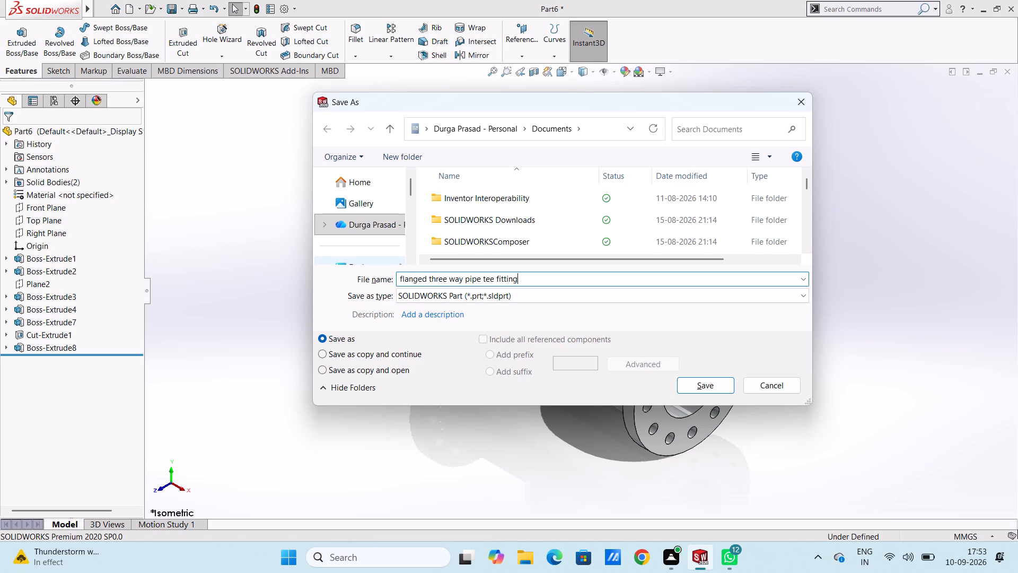
left_click(702, 384)
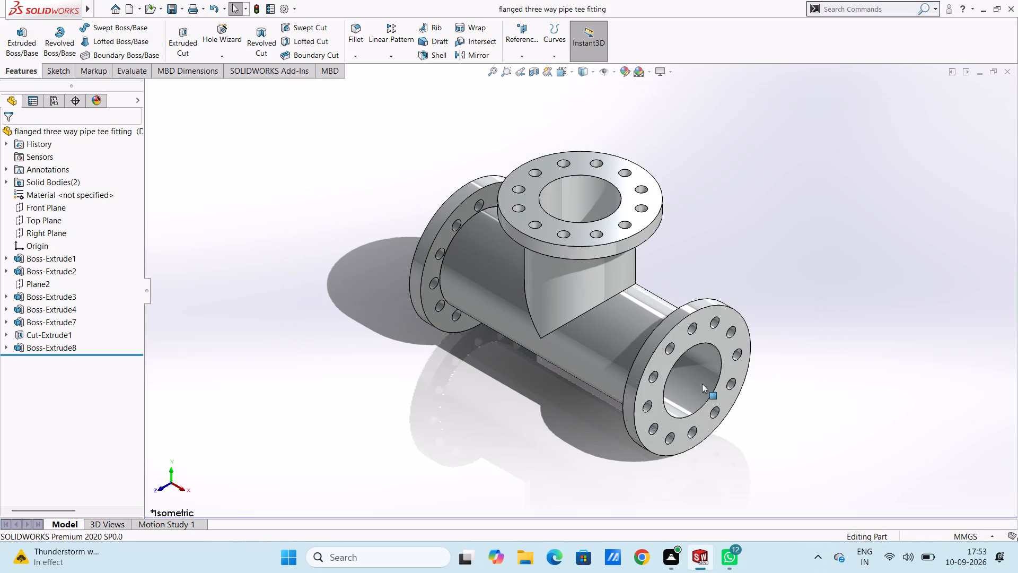
Save a PDF copy (Adobe Portable Document Format) of the part under the same file name.
left_click(181, 8)
left_click(191, 36)
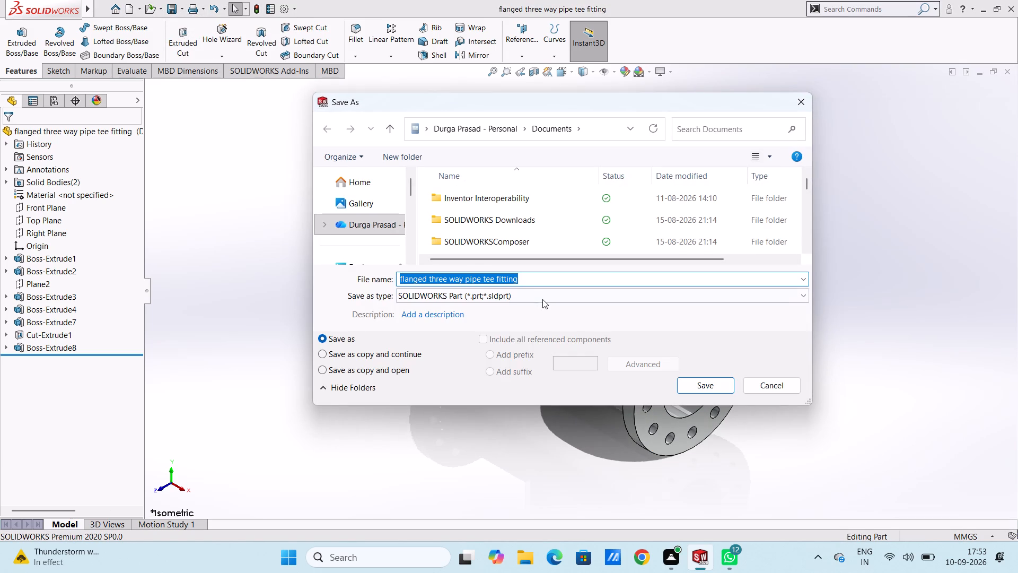
left_click(542, 298)
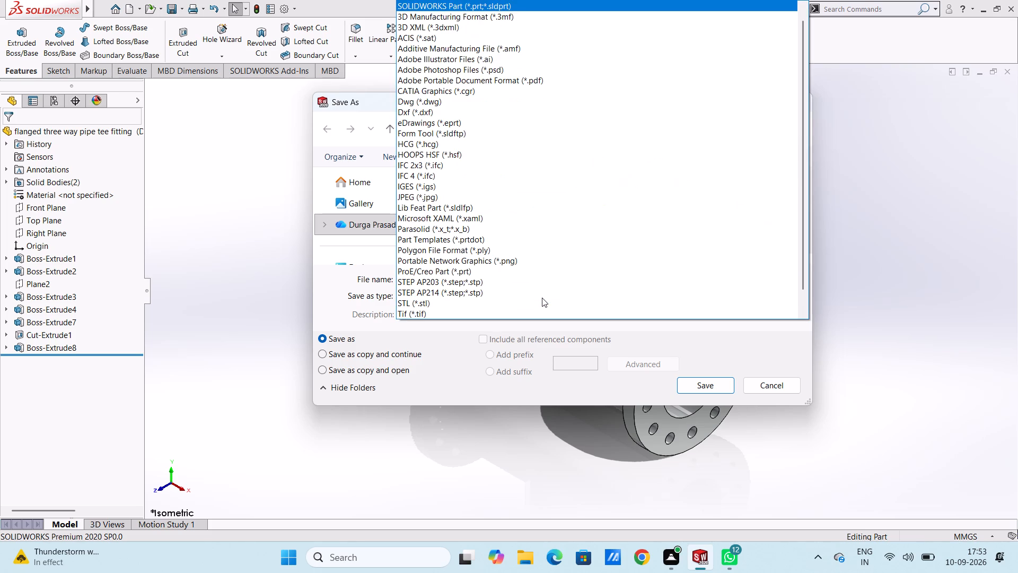
left_click(522, 79)
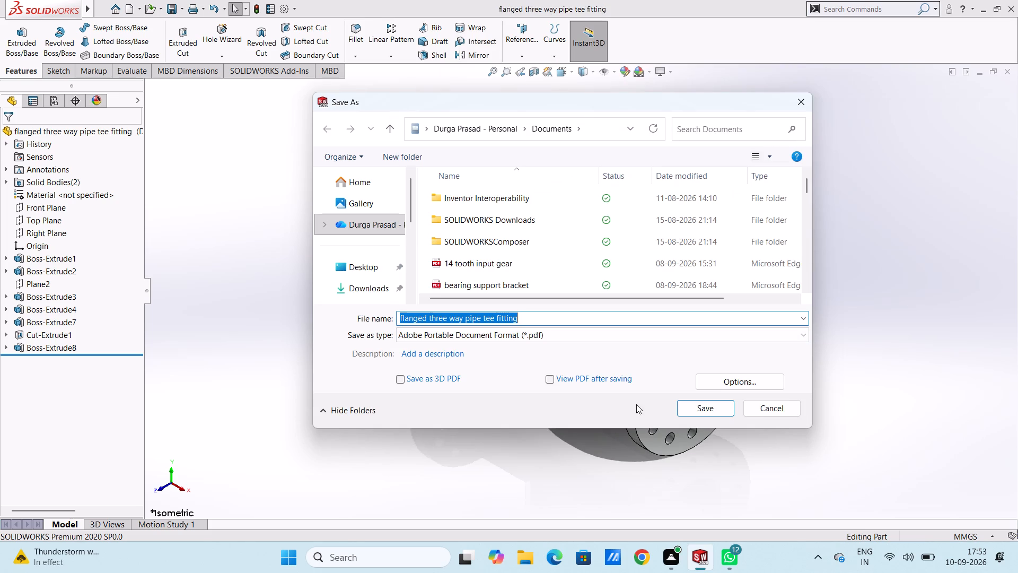
left_click(697, 411)
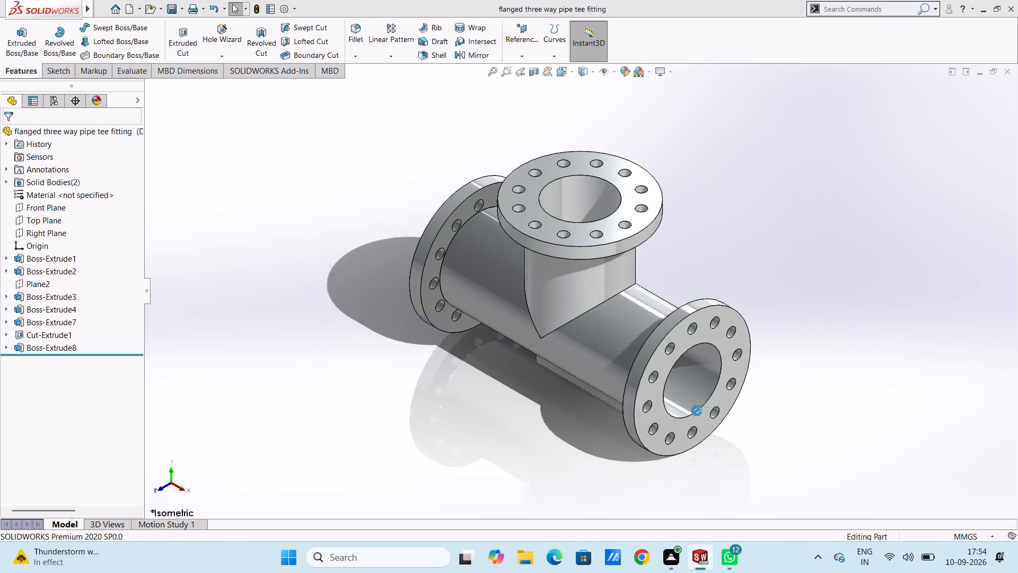
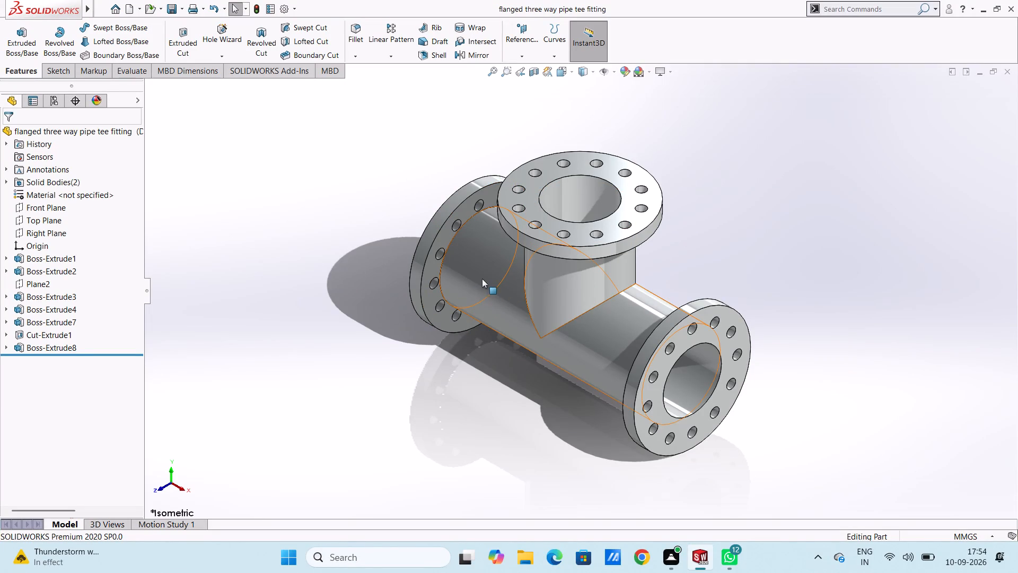
Examine the flanges, bore, branch pipe and main pipe of the finished tee by selecting their faces one after another.
left_click(429, 397)
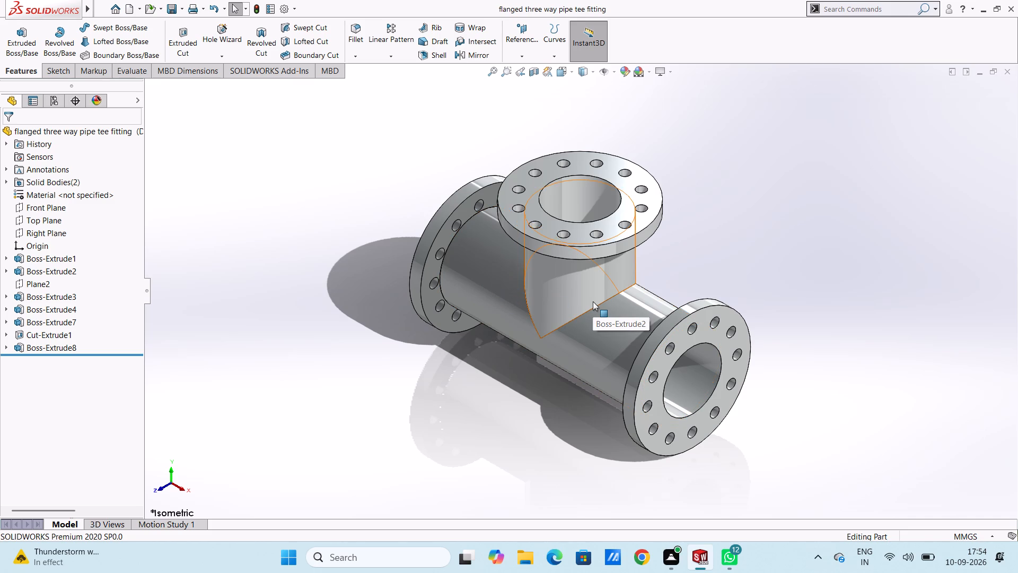
left_click(581, 207)
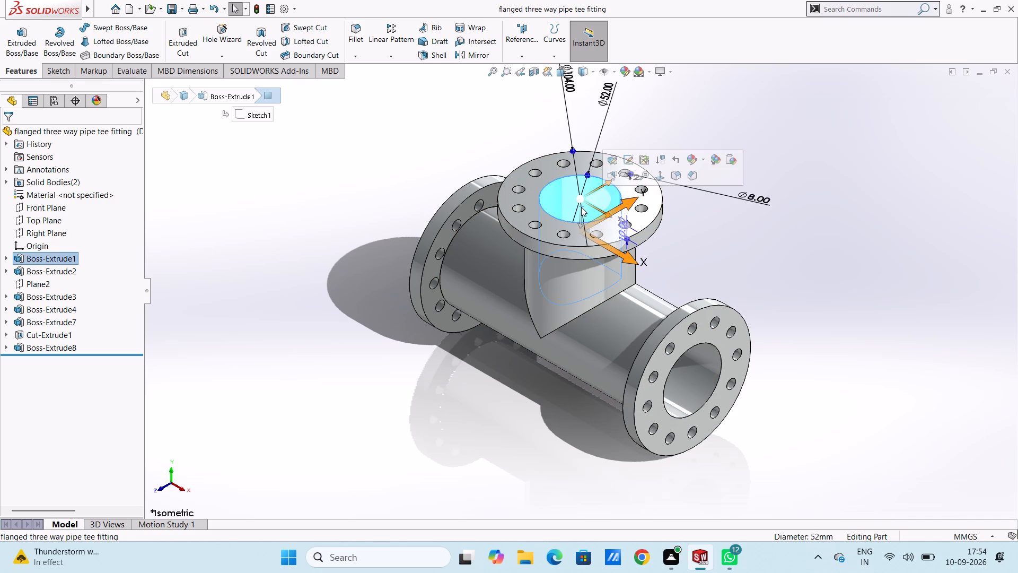
left_click(408, 171)
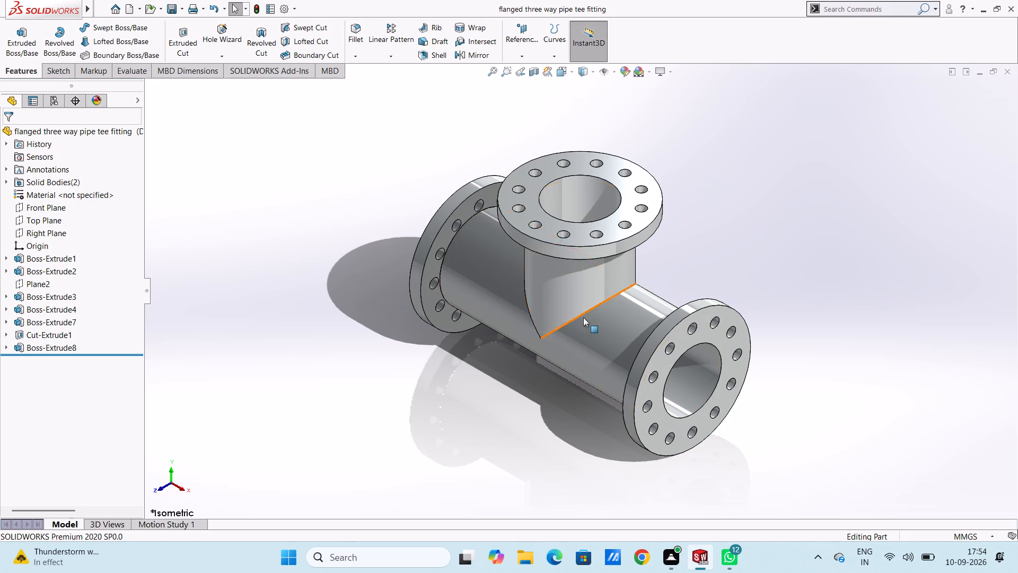
left_click(323, 386)
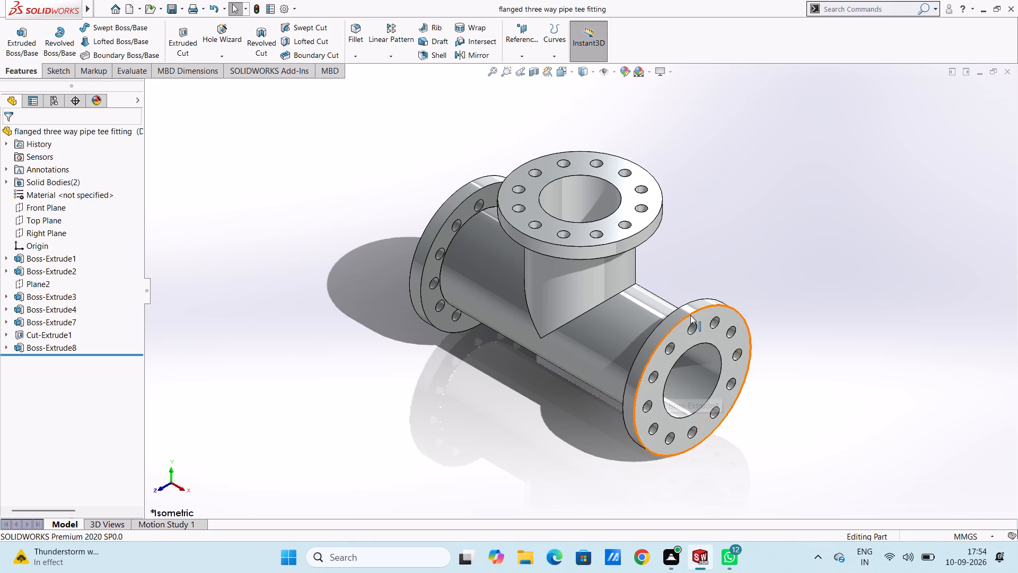
left_click(528, 212)
left_click(329, 252)
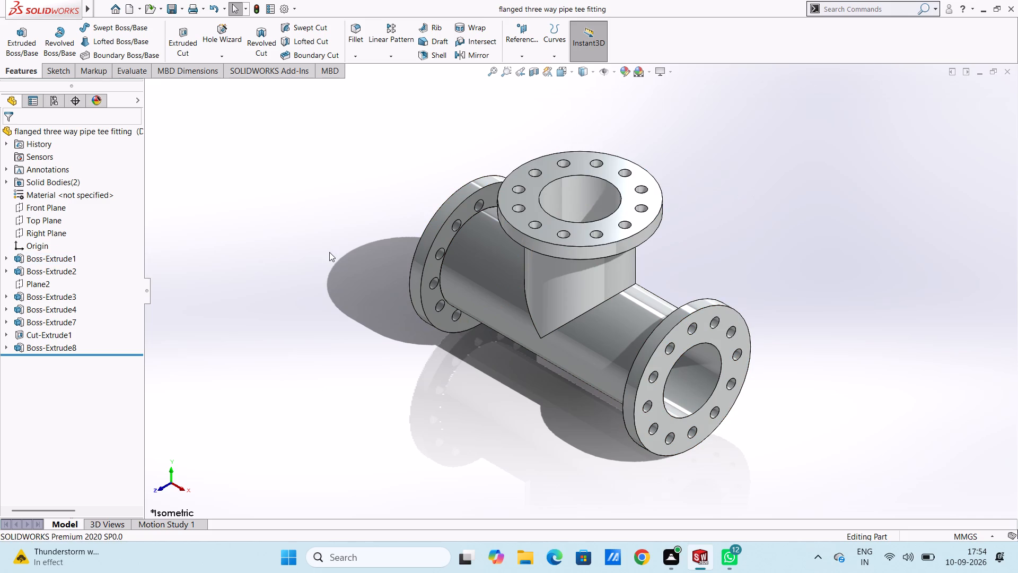
left_click(427, 243)
left_click(328, 282)
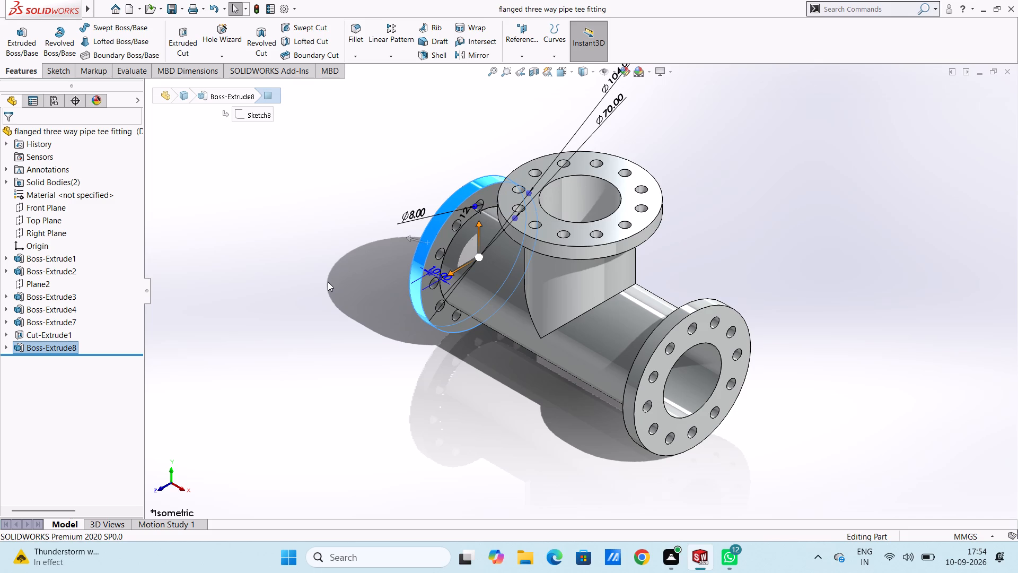
left_click(461, 213)
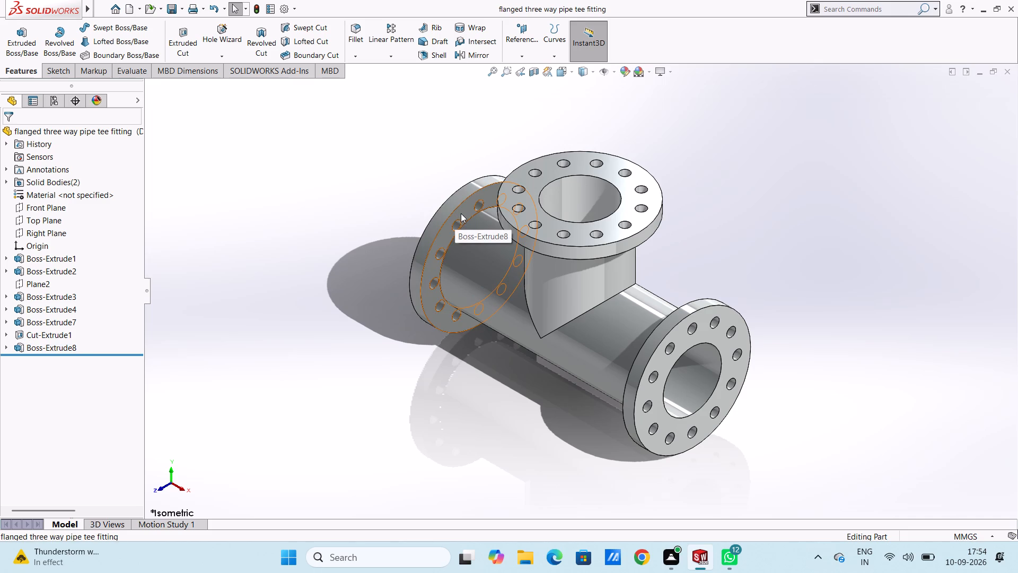
left_click(337, 299)
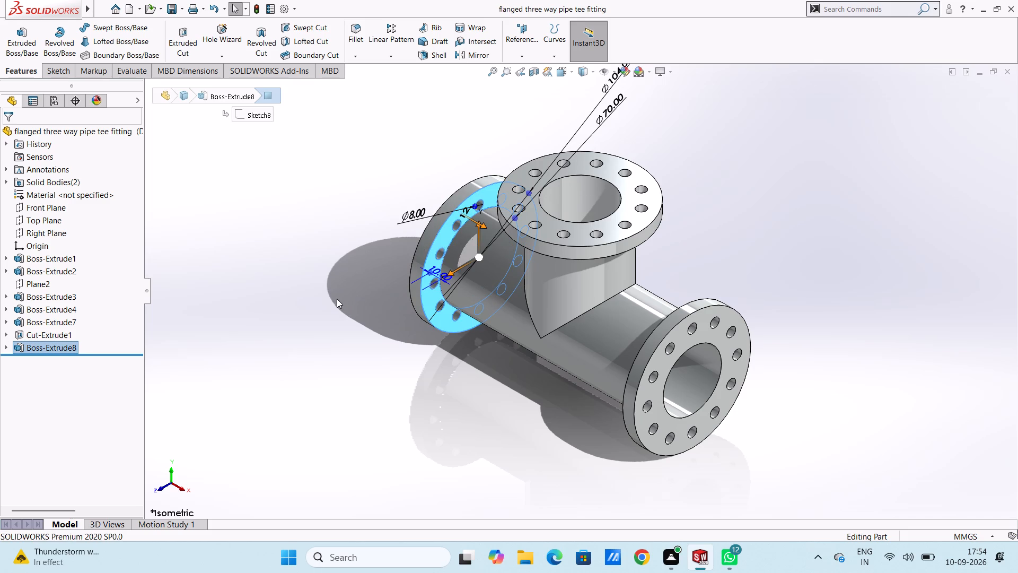
left_click(491, 288)
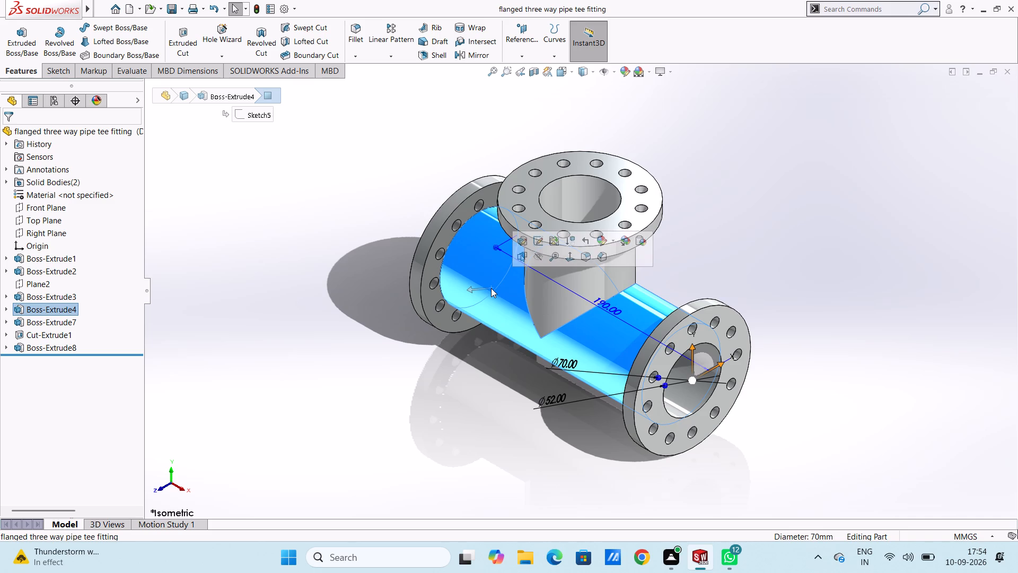
left_click(385, 393)
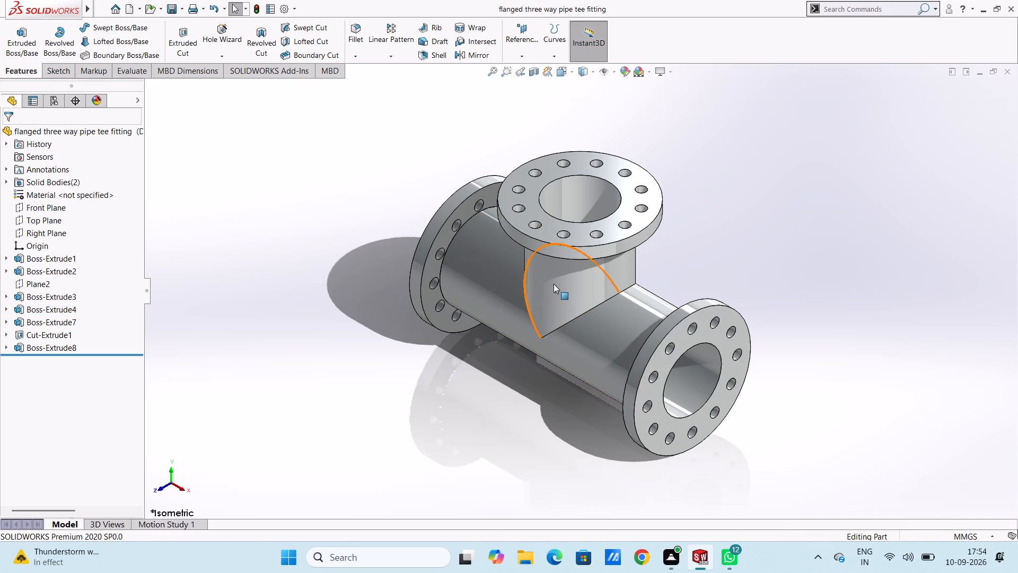
left_click(557, 282)
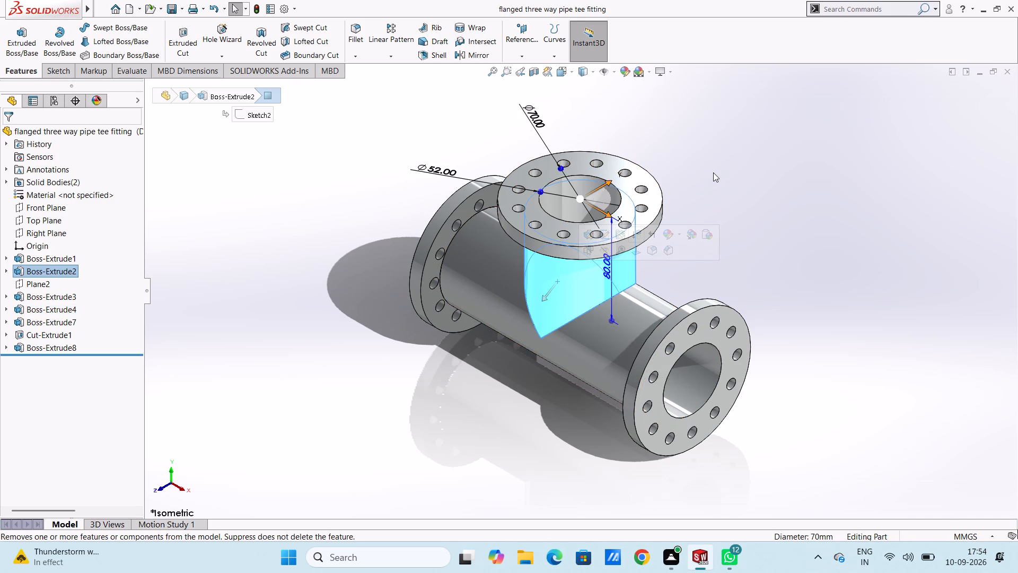
left_click(713, 172)
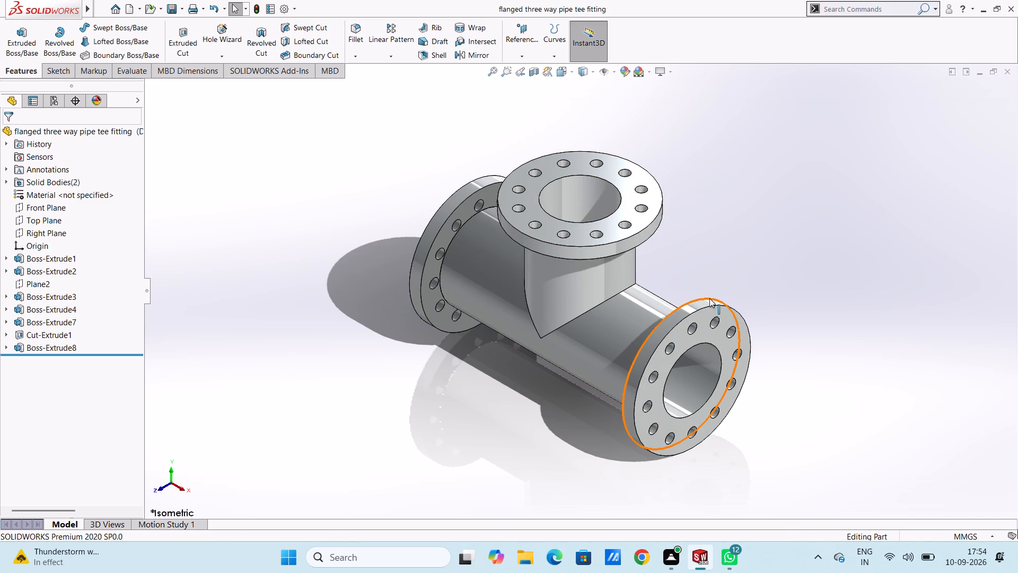
left_click(711, 315)
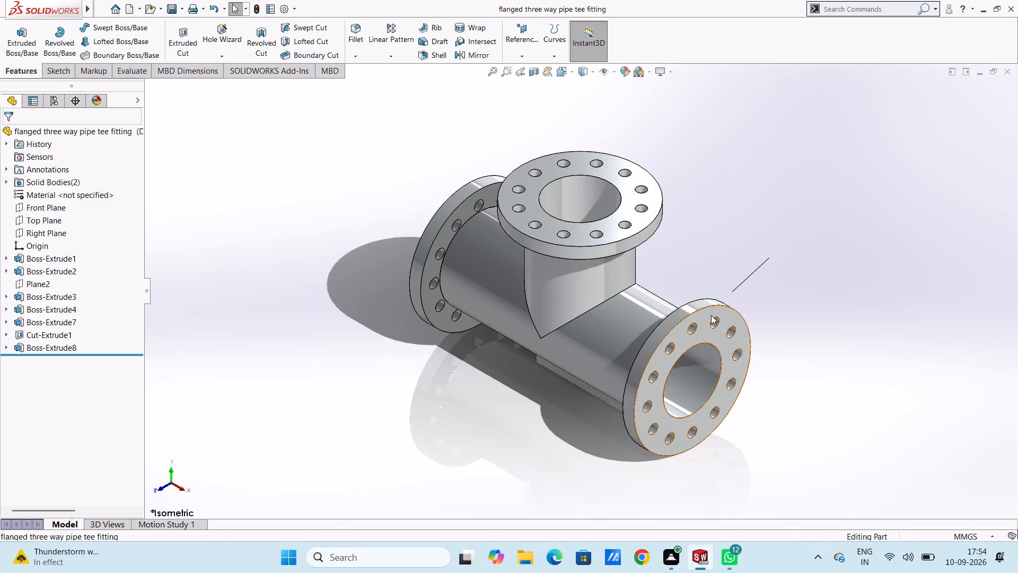
left_click(738, 203)
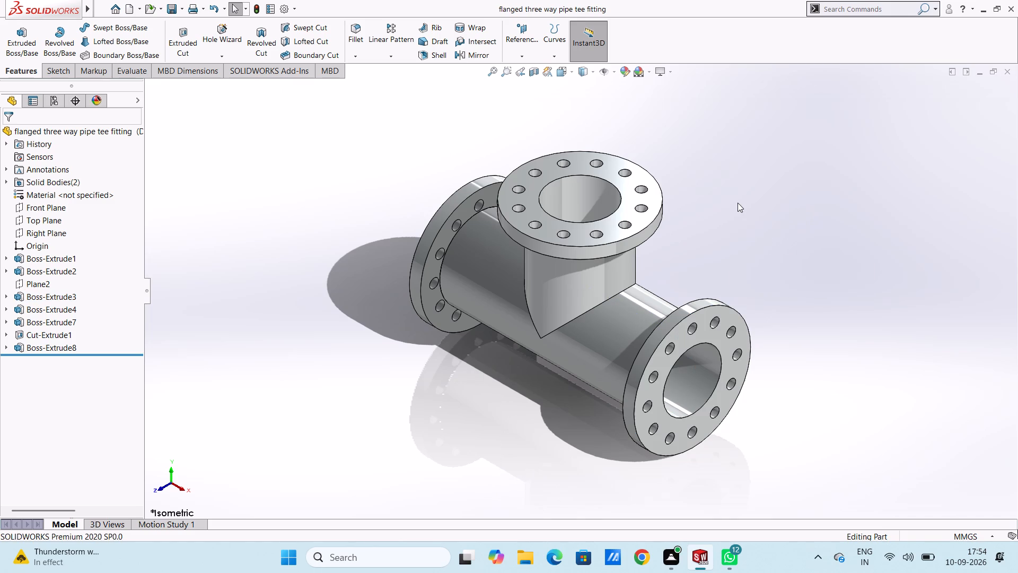
left_click(598, 192)
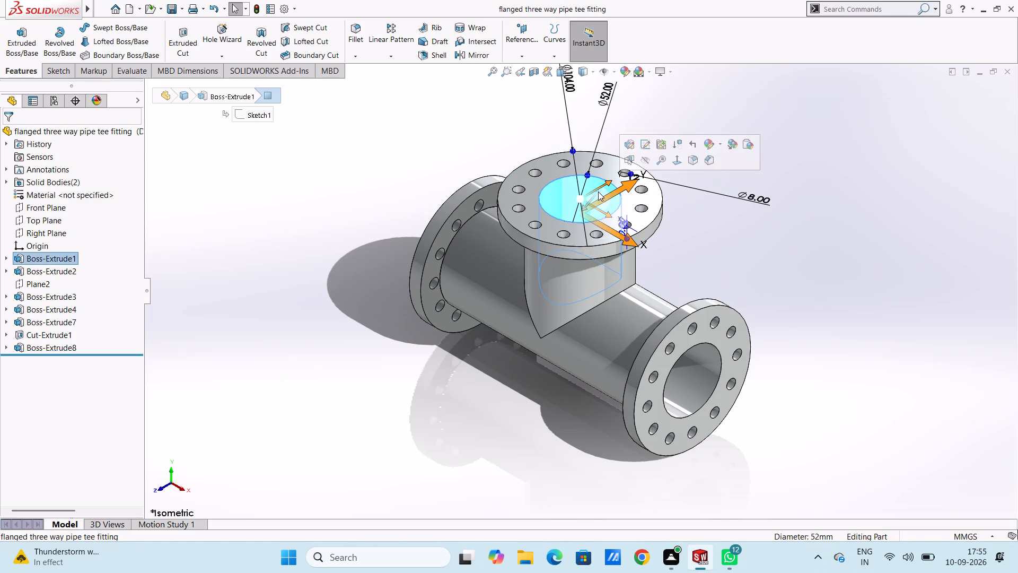
left_click(504, 135)
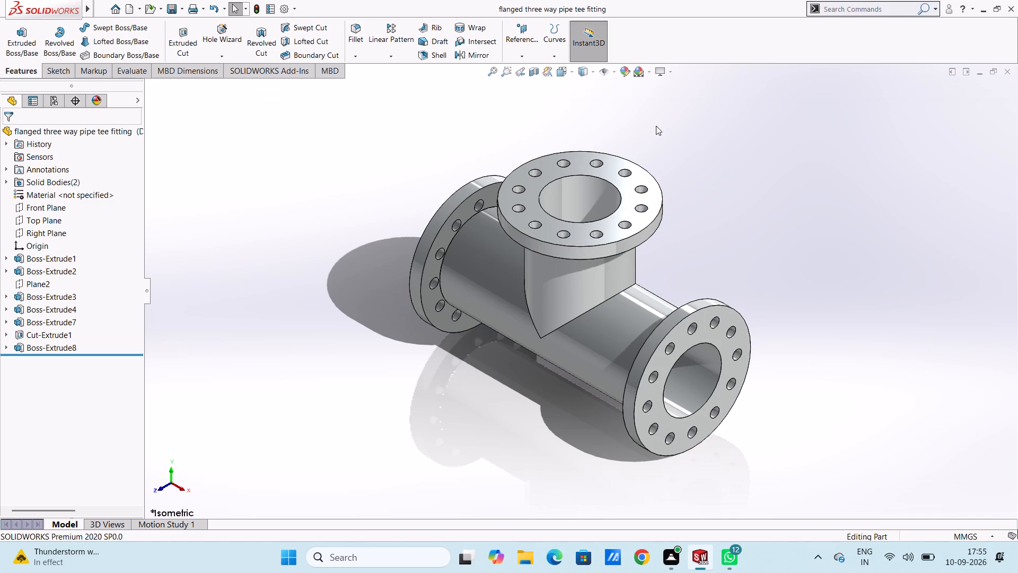
left_click(657, 193)
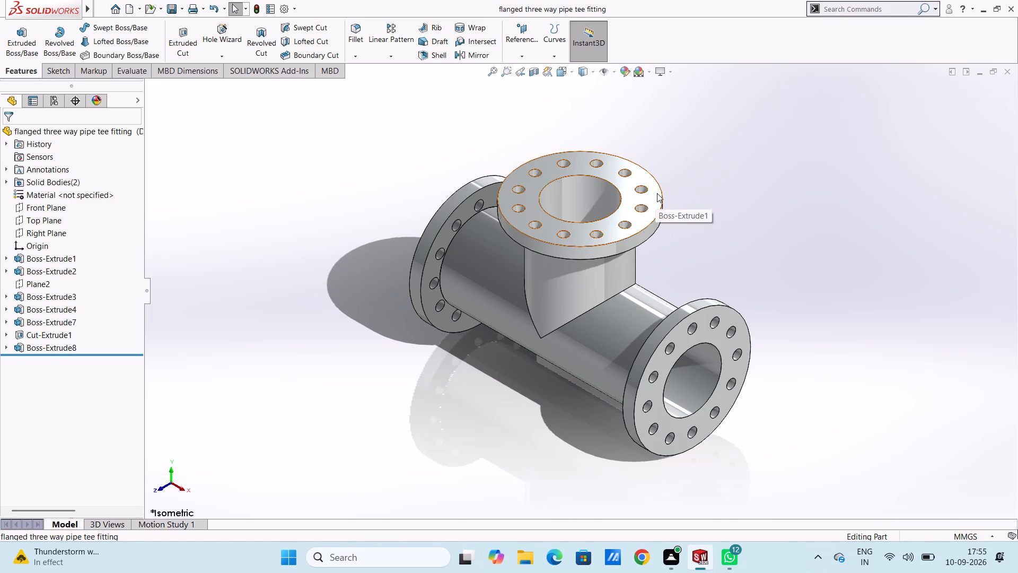
left_click(727, 241)
left_click(653, 311)
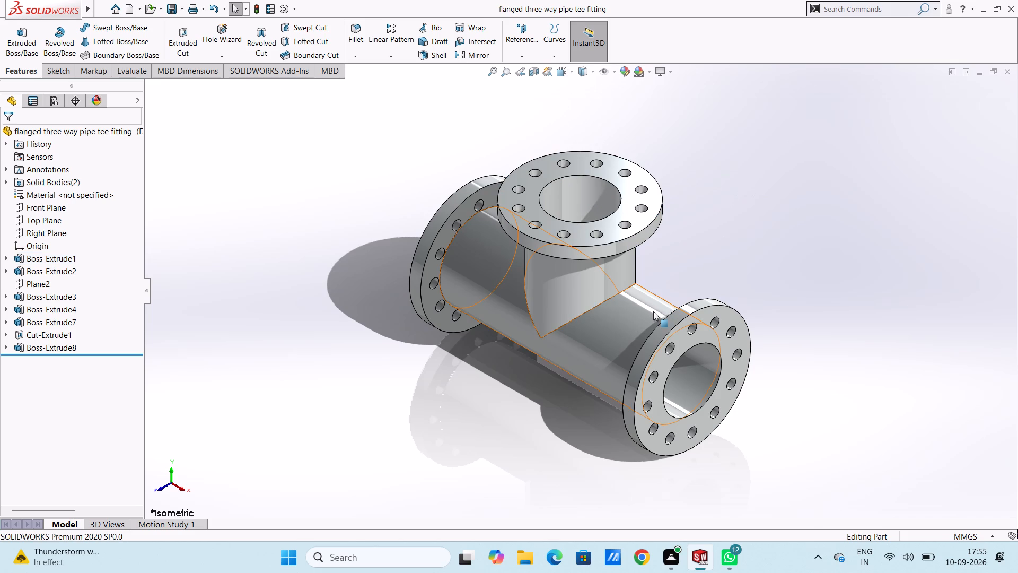
left_click(718, 190)
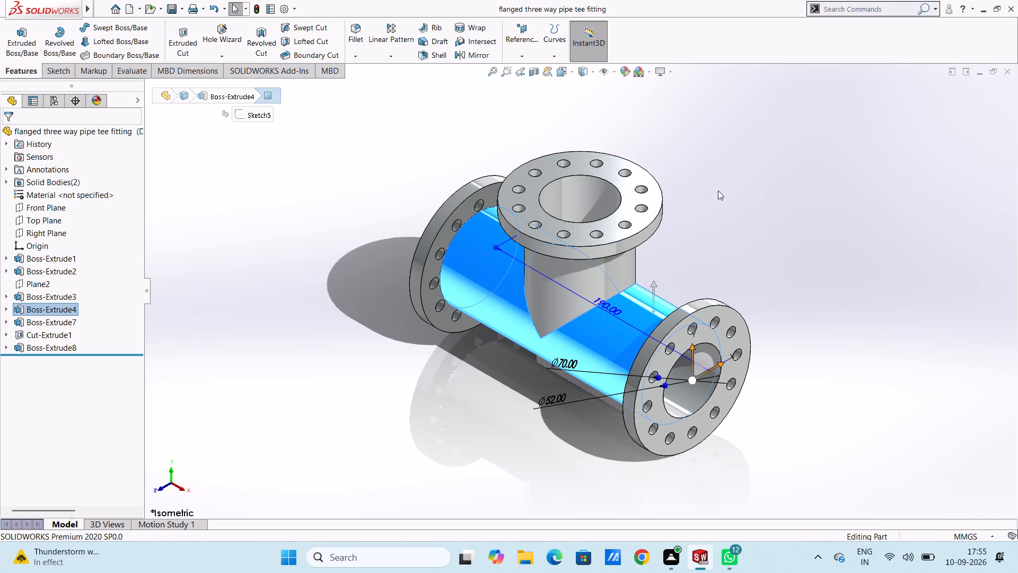
left_click(742, 370)
left_click(797, 375)
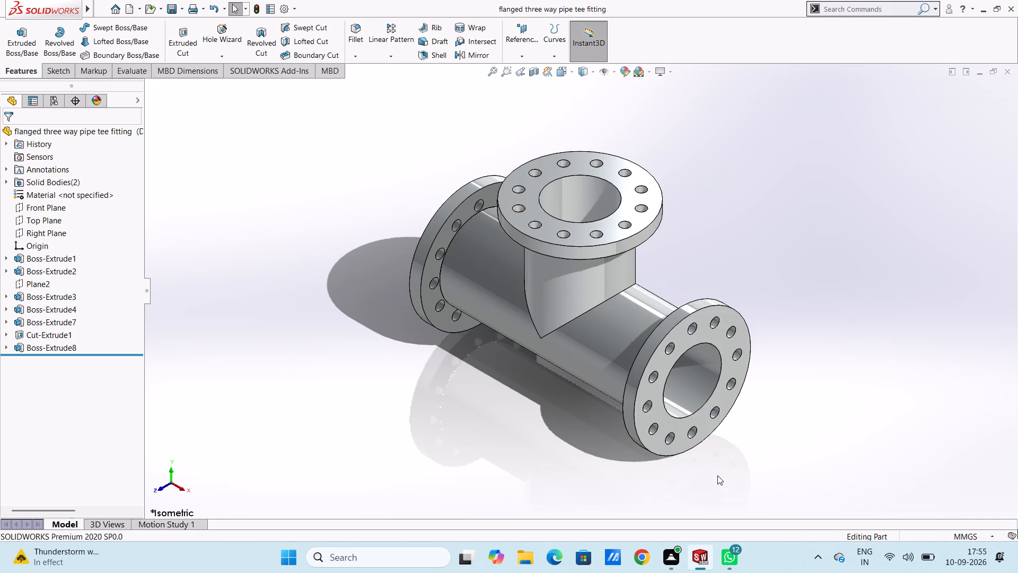
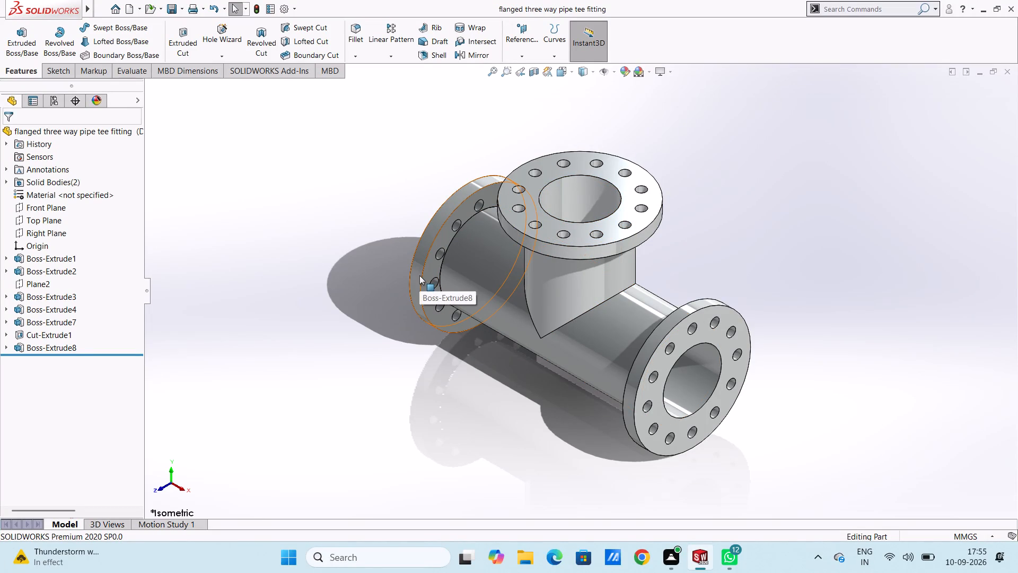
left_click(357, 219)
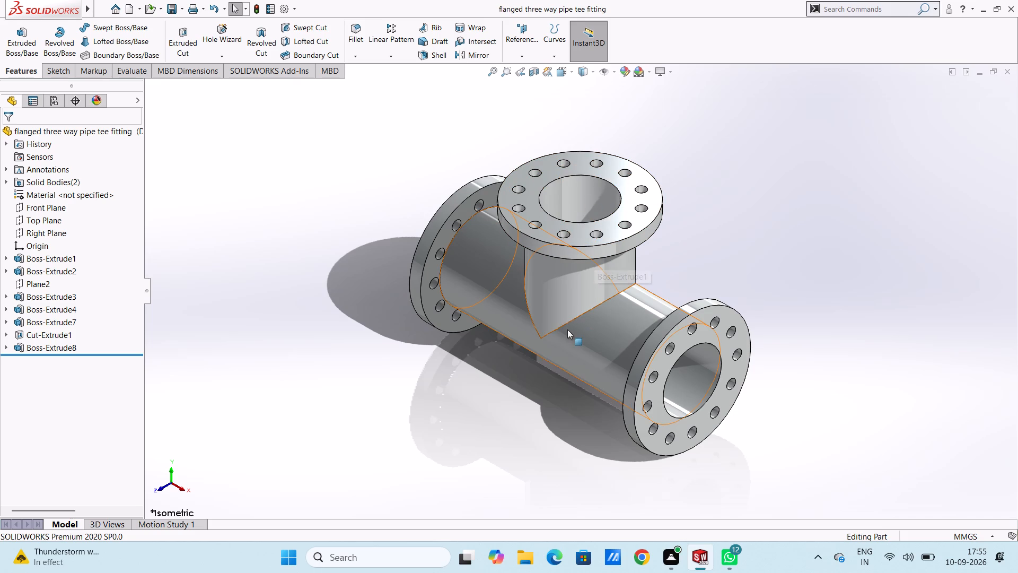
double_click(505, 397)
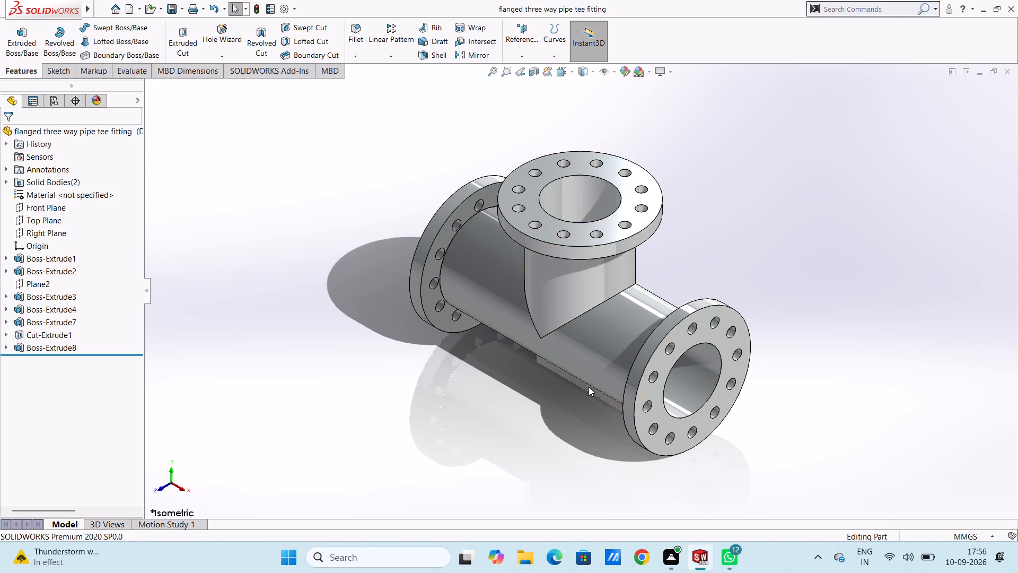
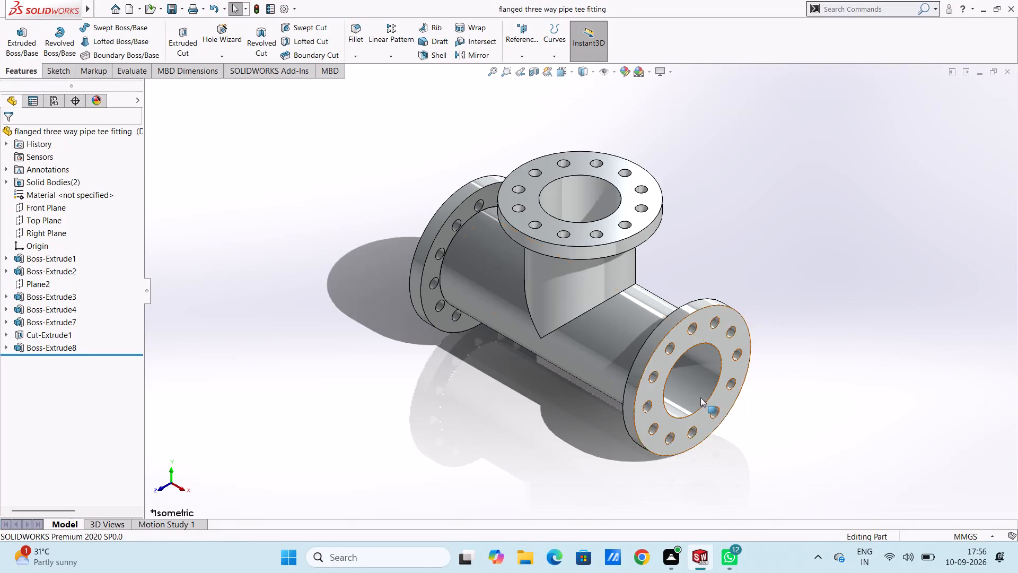
Examine the driving dimensions of the vertical branch pipe, the top flange and the front end flange of the tee.
left_click(463, 437)
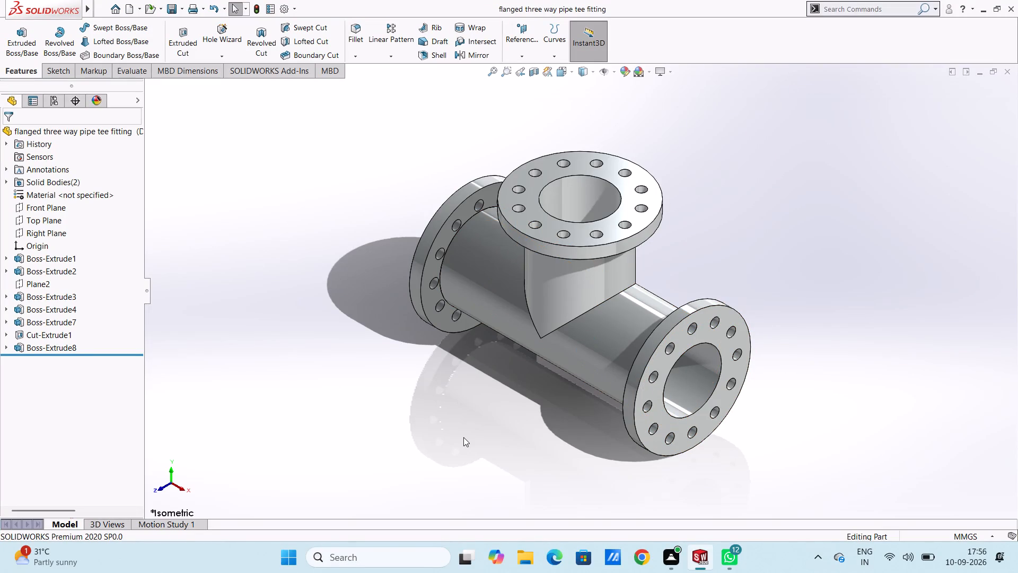
left_click(560, 307)
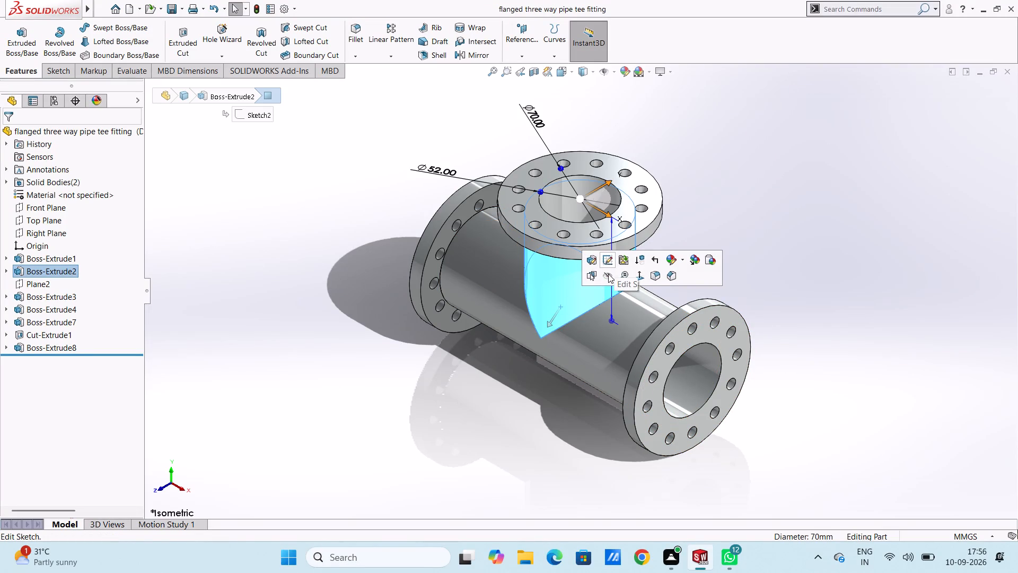
left_click(679, 215)
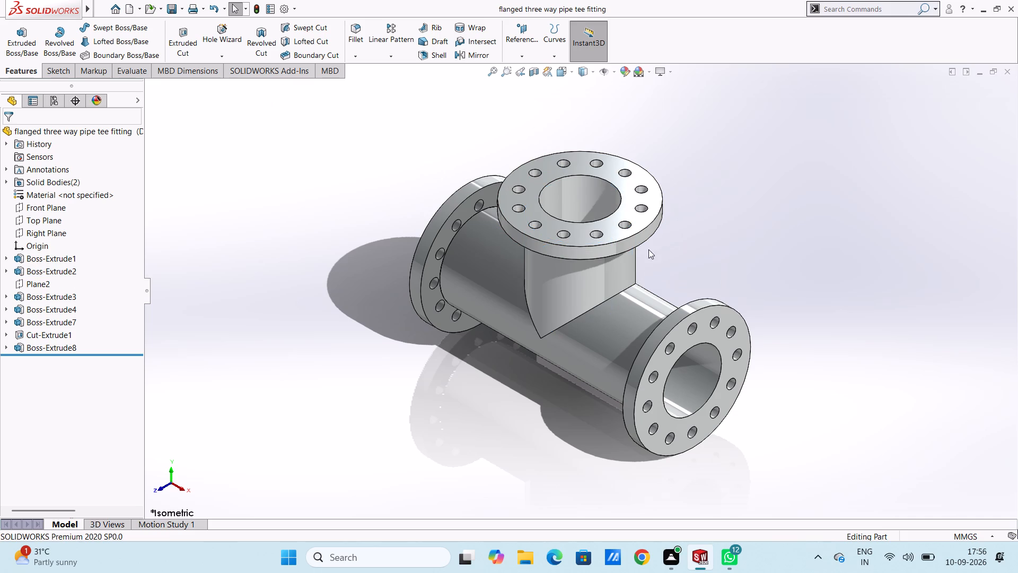
left_click(615, 220)
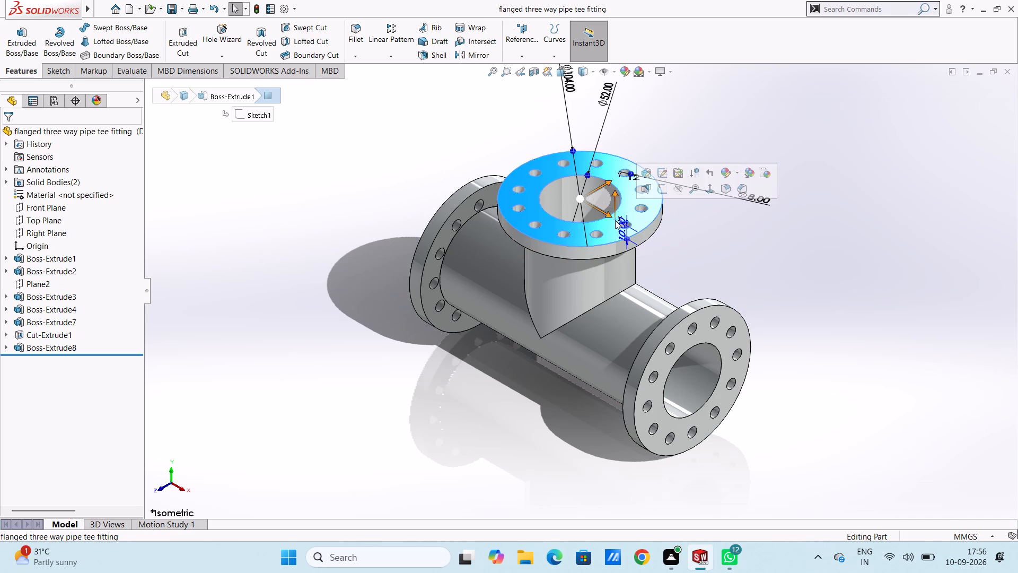
left_click(719, 249)
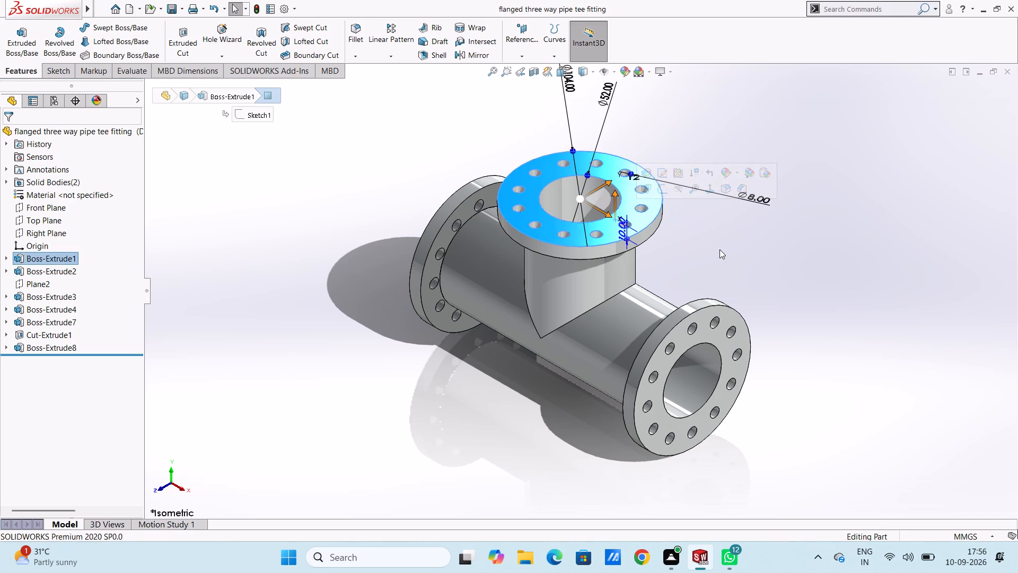
left_click(717, 334)
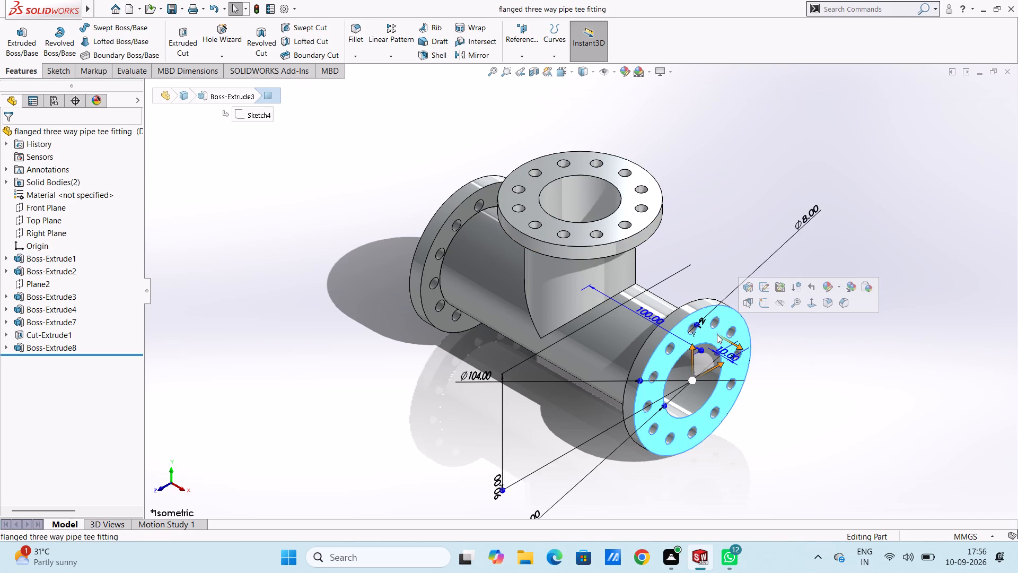
left_click(745, 246)
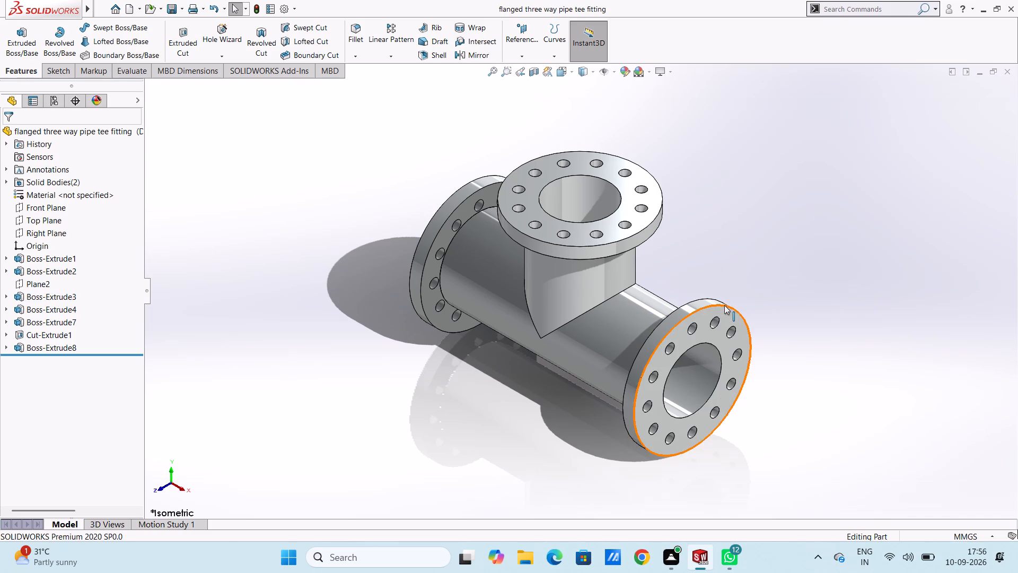
left_click(694, 306)
left_click(712, 217)
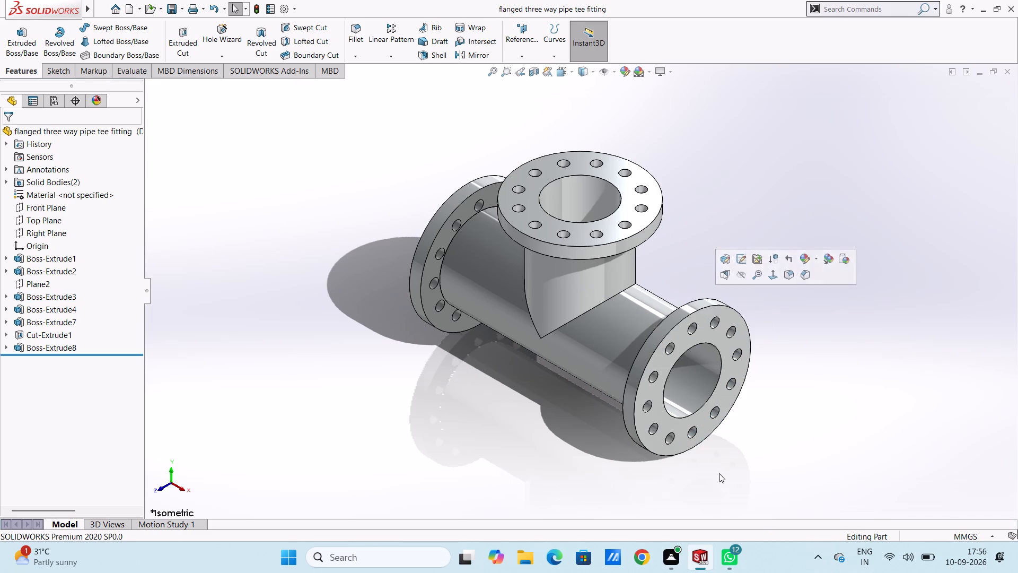
left_click(703, 427)
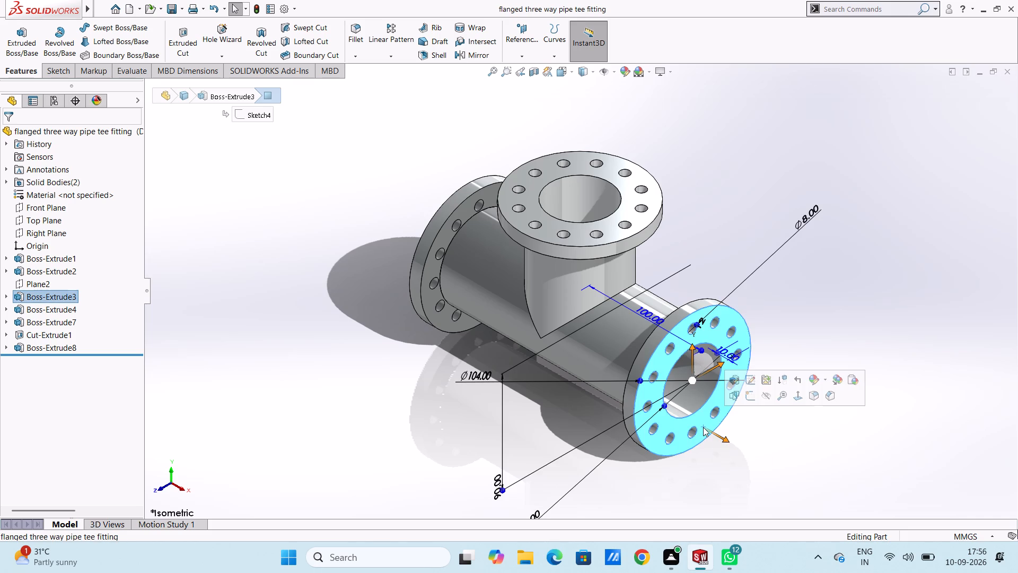
left_click(771, 305)
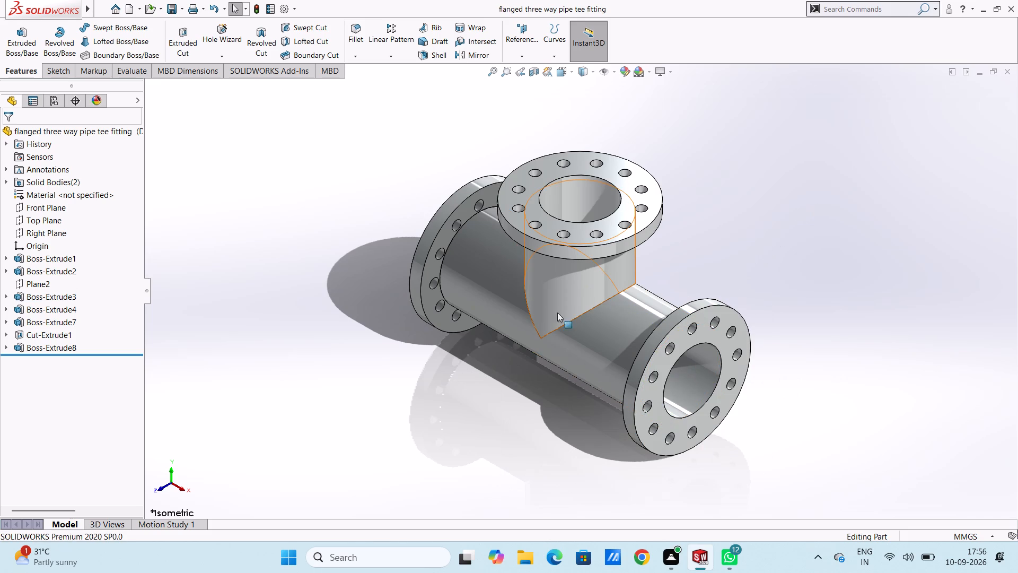